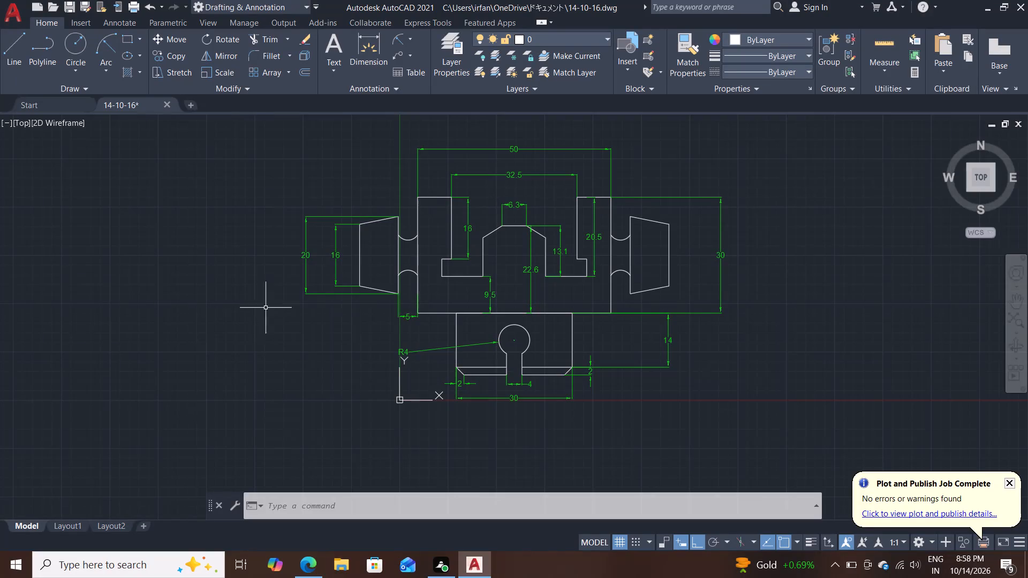
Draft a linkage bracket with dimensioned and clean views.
Create a new blank drawing.
click(188, 101)
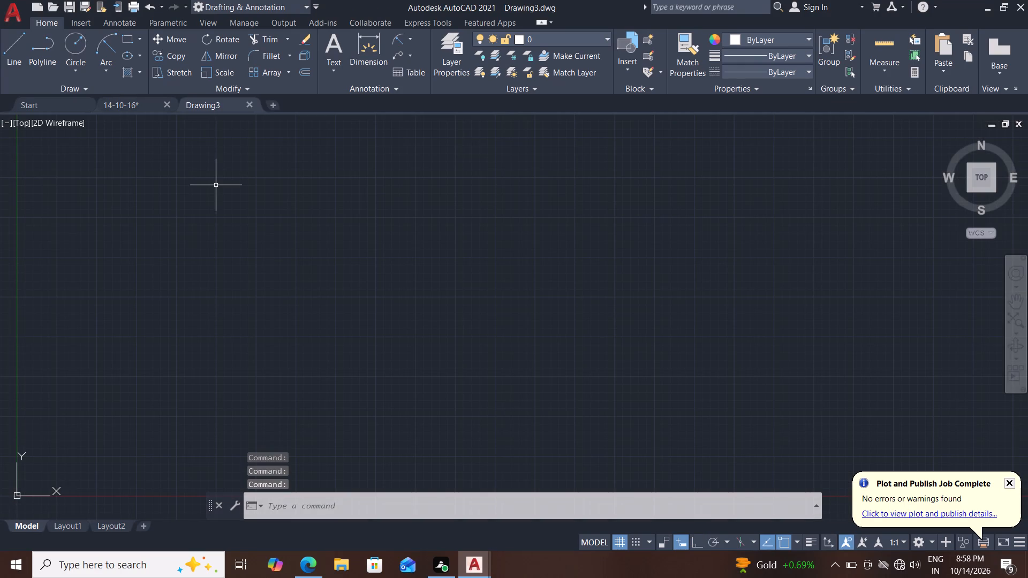
Configure the drawing units to a length precision of 0.0 and millimeters as the insertion scale.
key(u)
key(n)
key(Return)
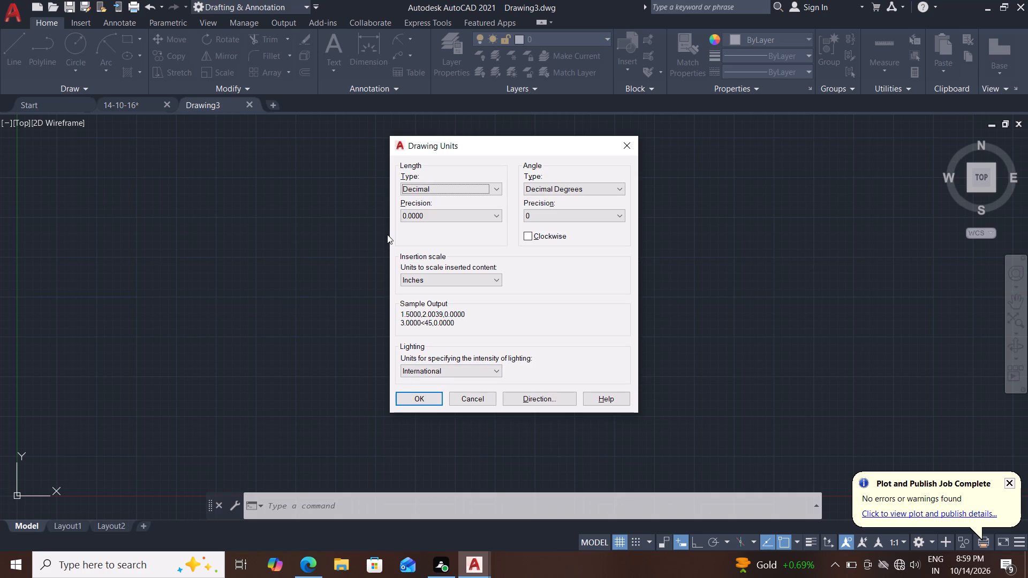
click(450, 217)
click(425, 231)
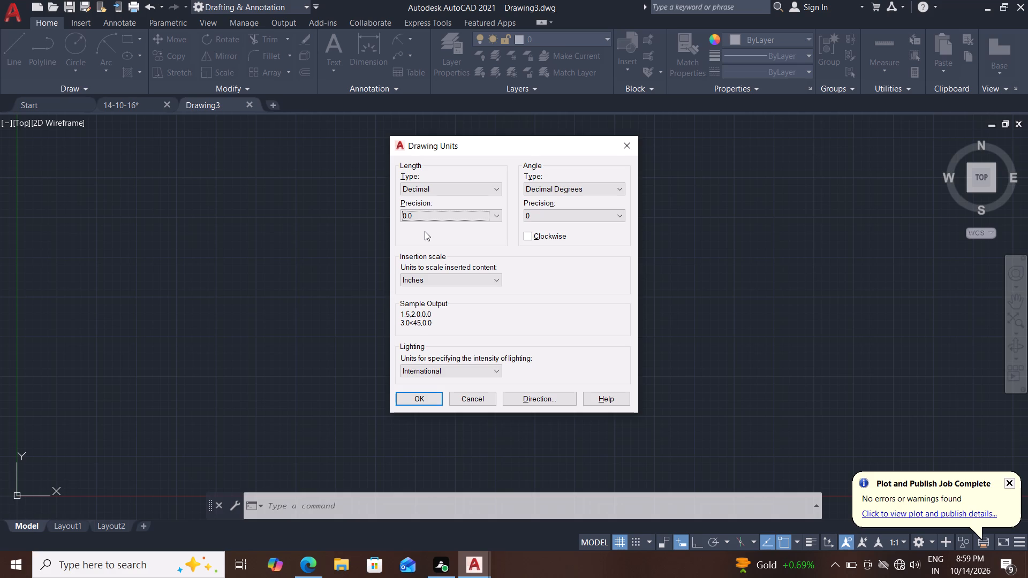
click(427, 277)
click(430, 336)
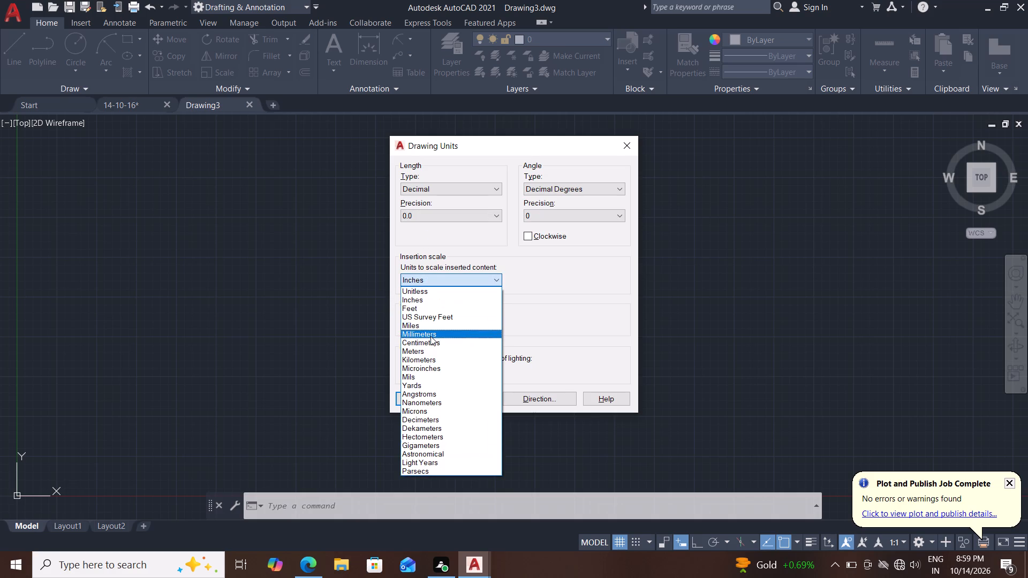
click(435, 399)
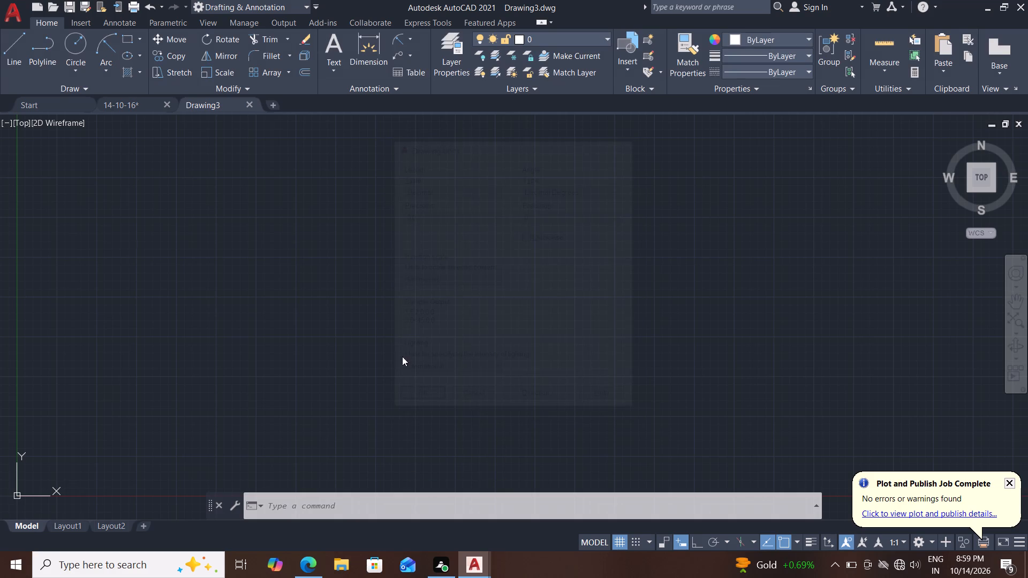
Open the Standard dimension style for modification.
key(d)
key(Return)
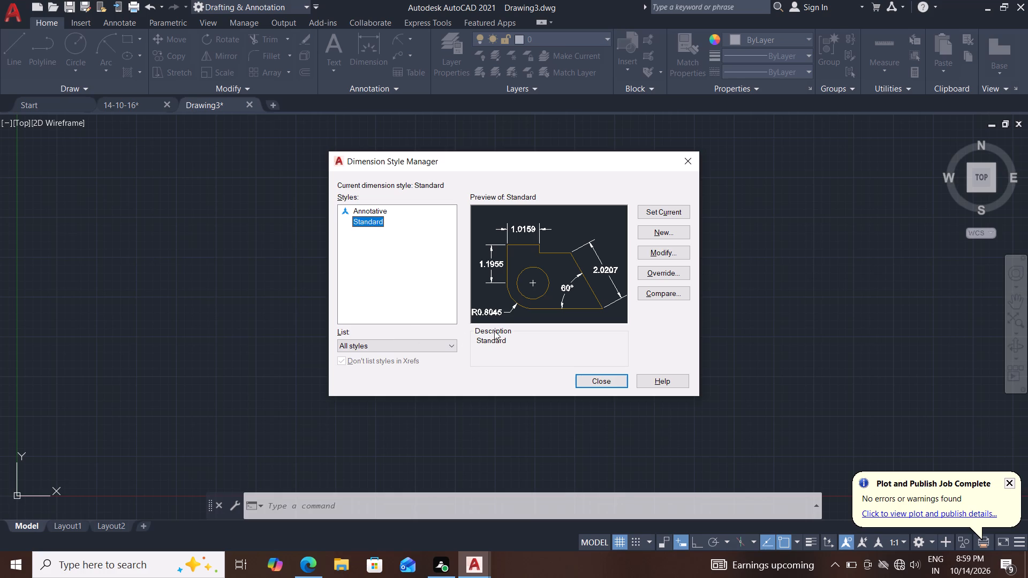
click(652, 252)
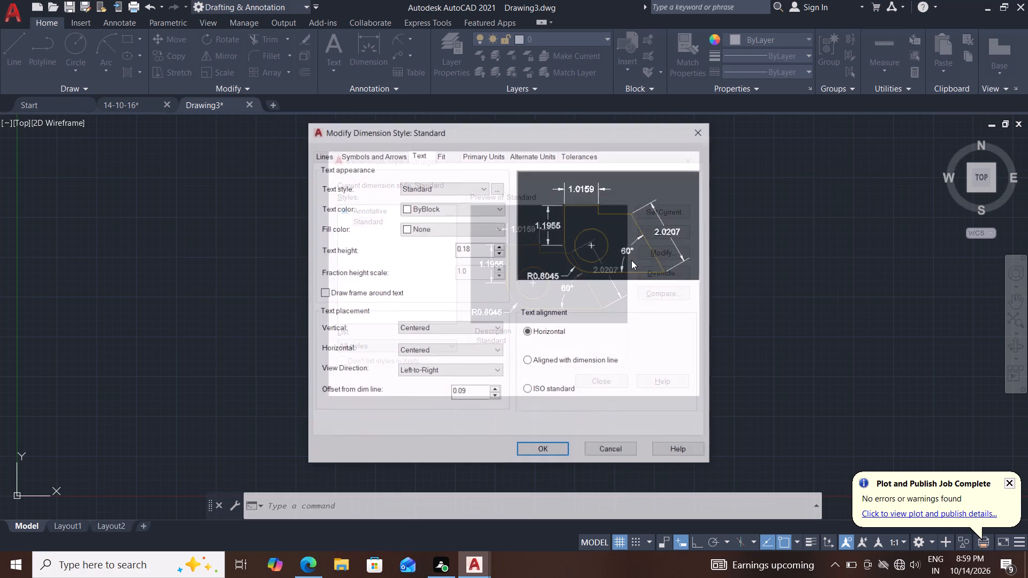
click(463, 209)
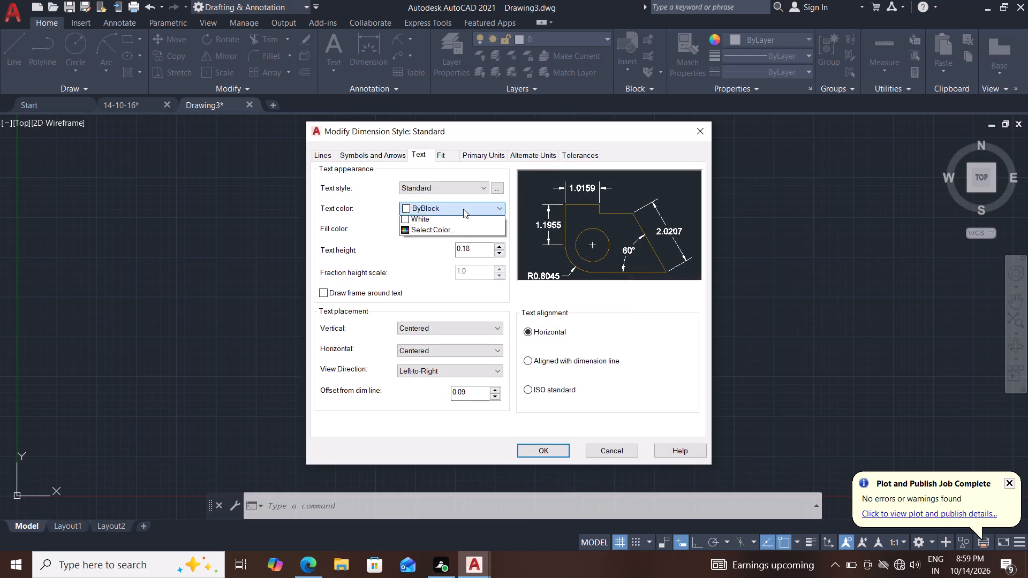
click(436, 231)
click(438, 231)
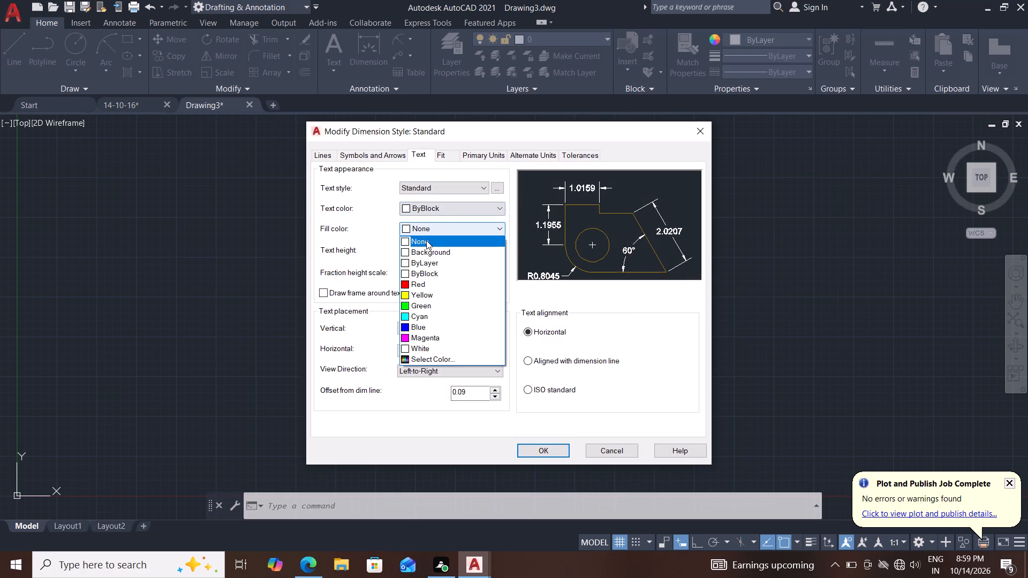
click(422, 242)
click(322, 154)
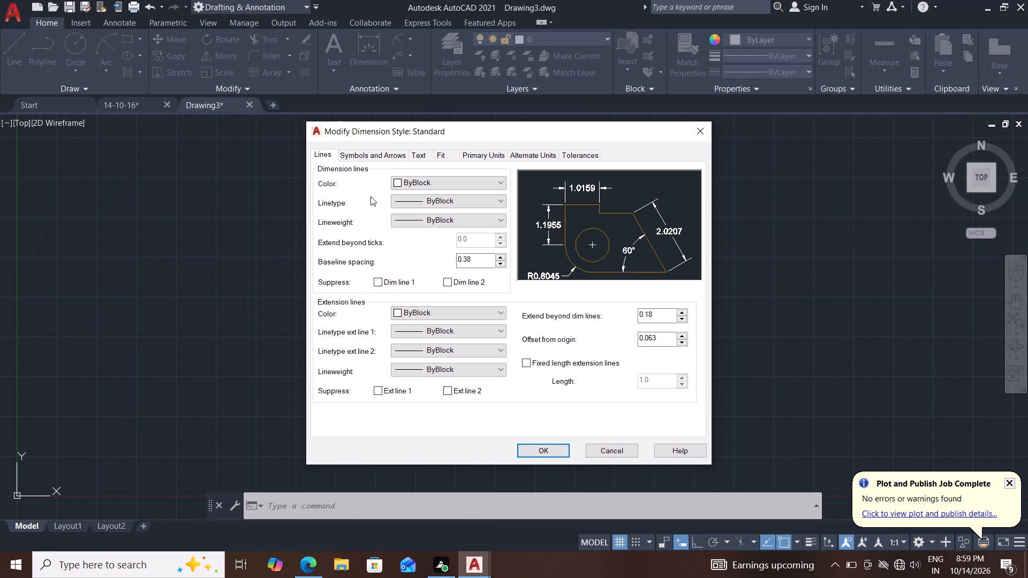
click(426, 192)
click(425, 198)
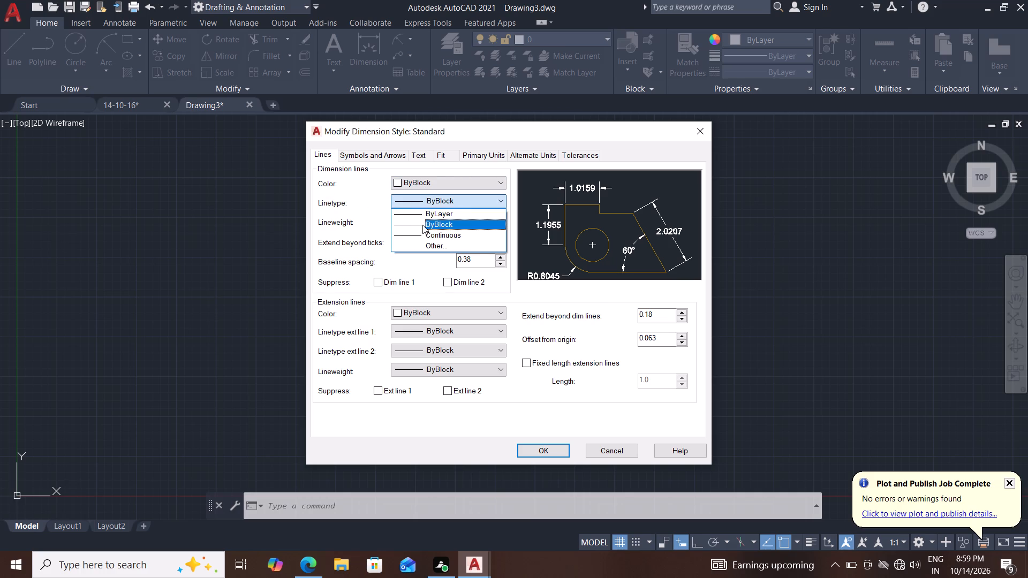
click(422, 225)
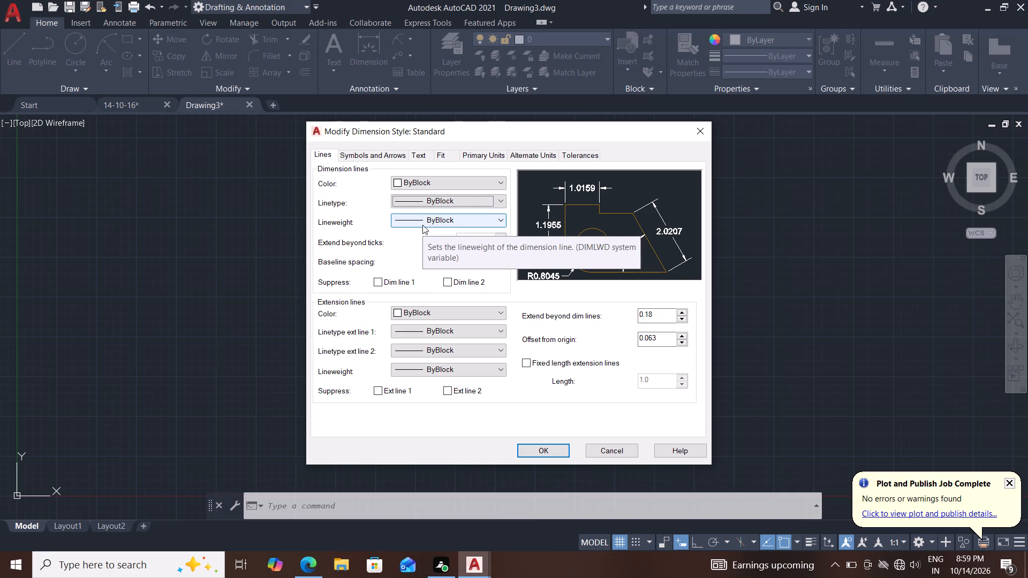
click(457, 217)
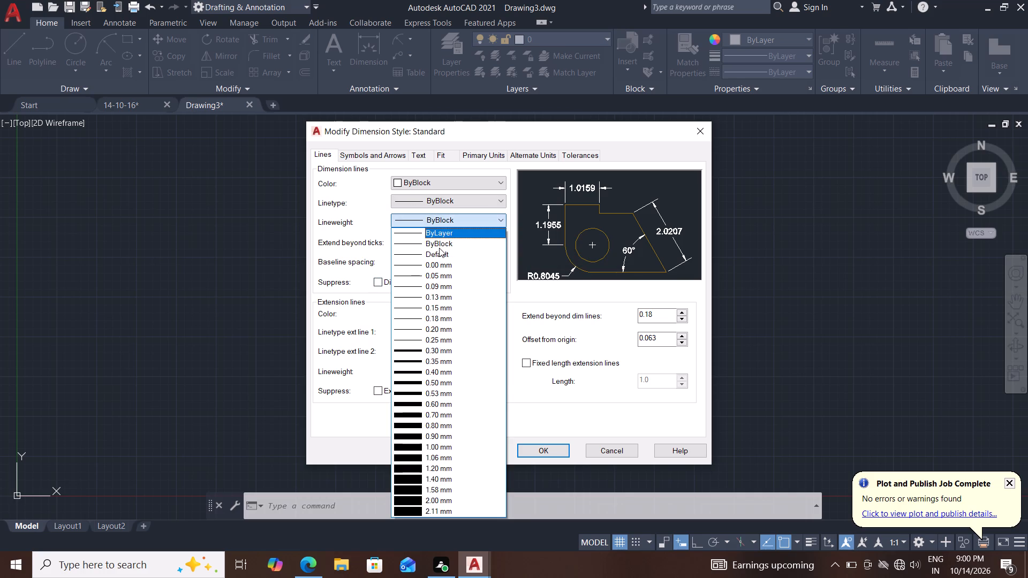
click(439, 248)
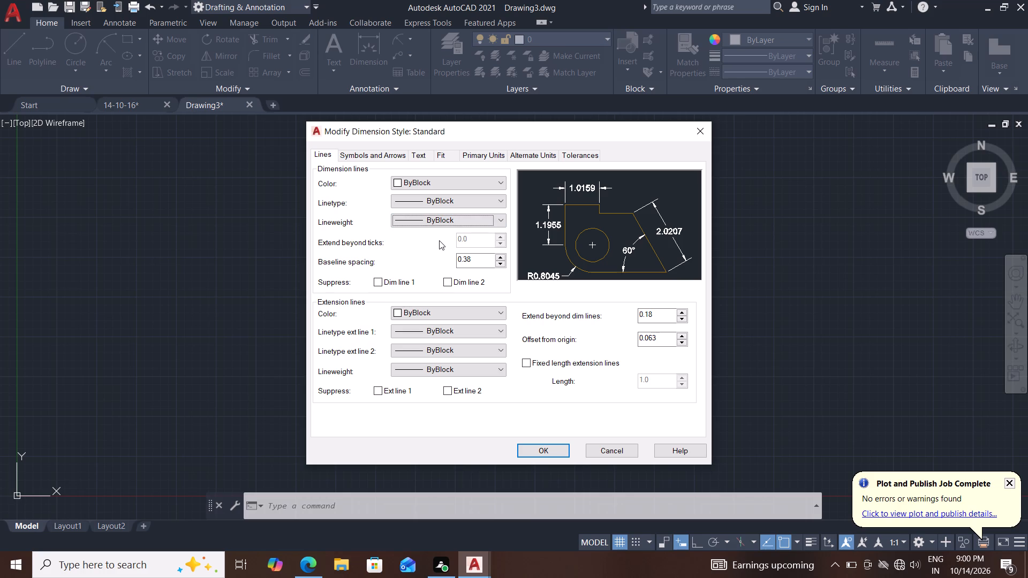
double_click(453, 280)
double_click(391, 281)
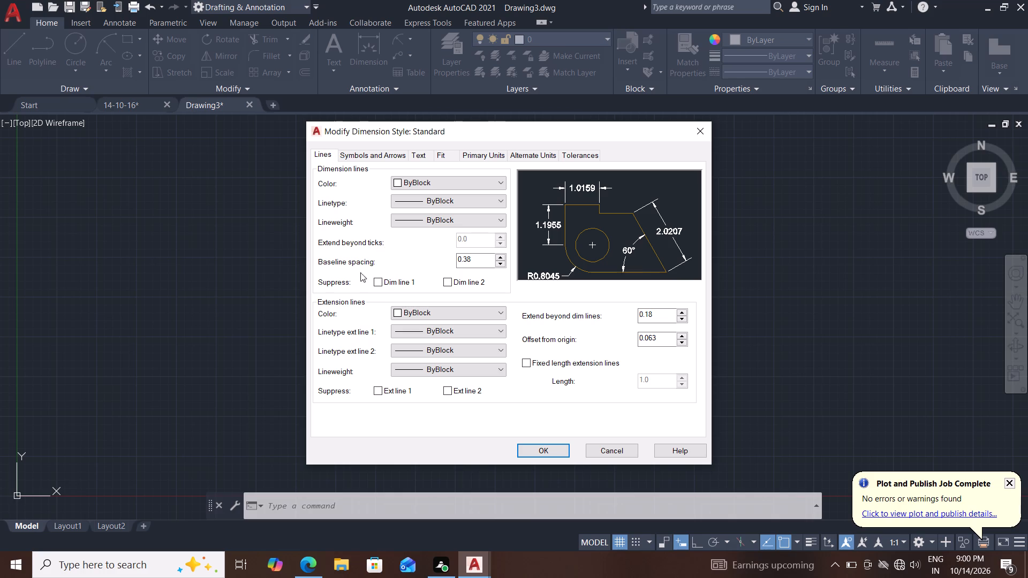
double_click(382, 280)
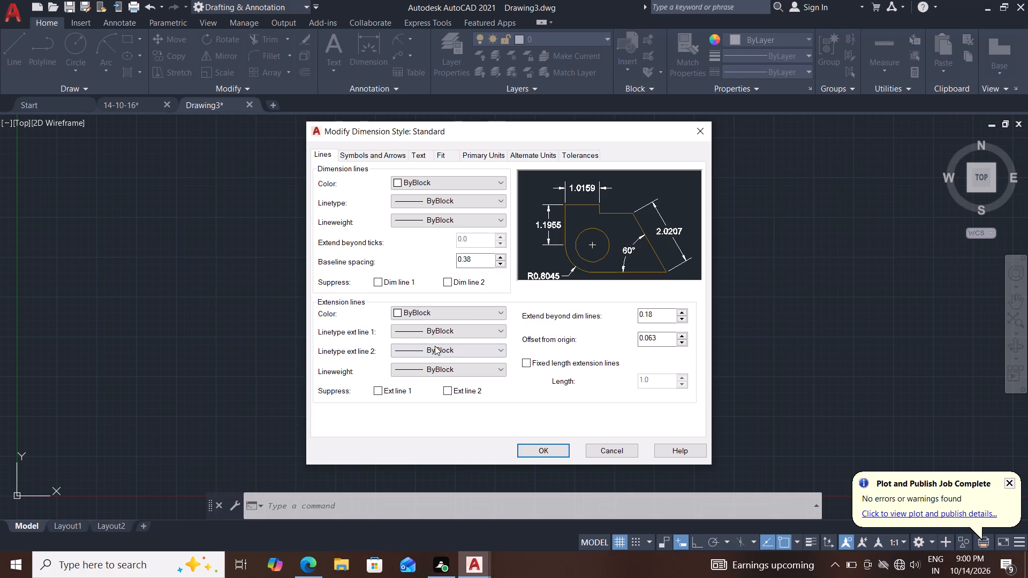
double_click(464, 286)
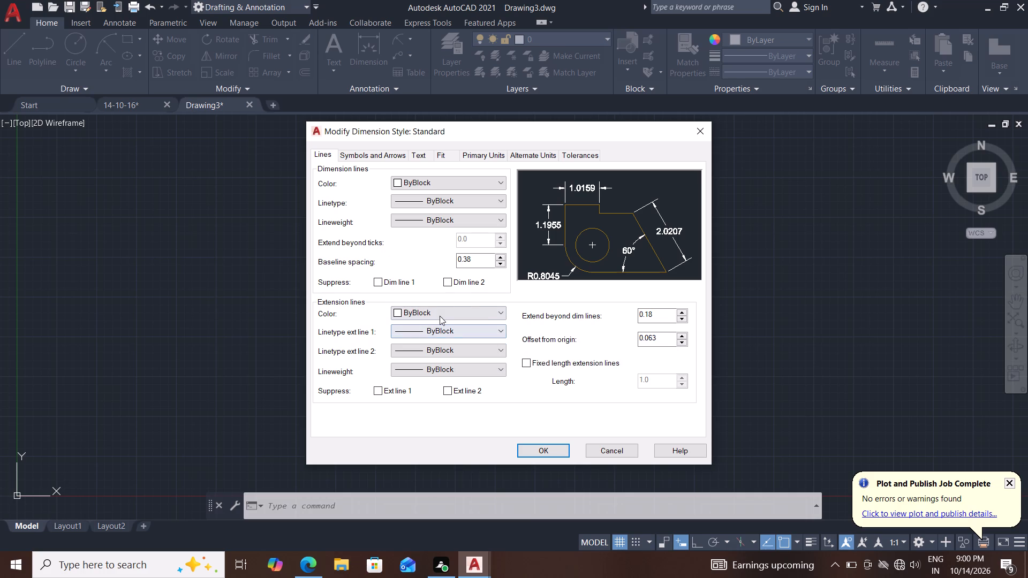
Set the Standard dimension style's arrow size to 3 and its text height to 3.
click(383, 152)
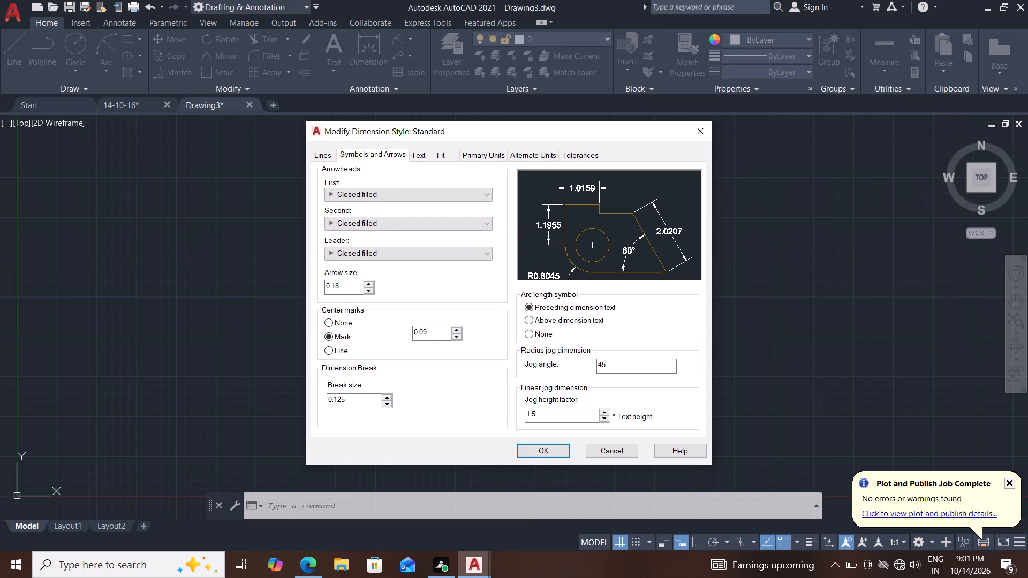
drag(353, 292, 314, 295)
key(3)
key(Return)
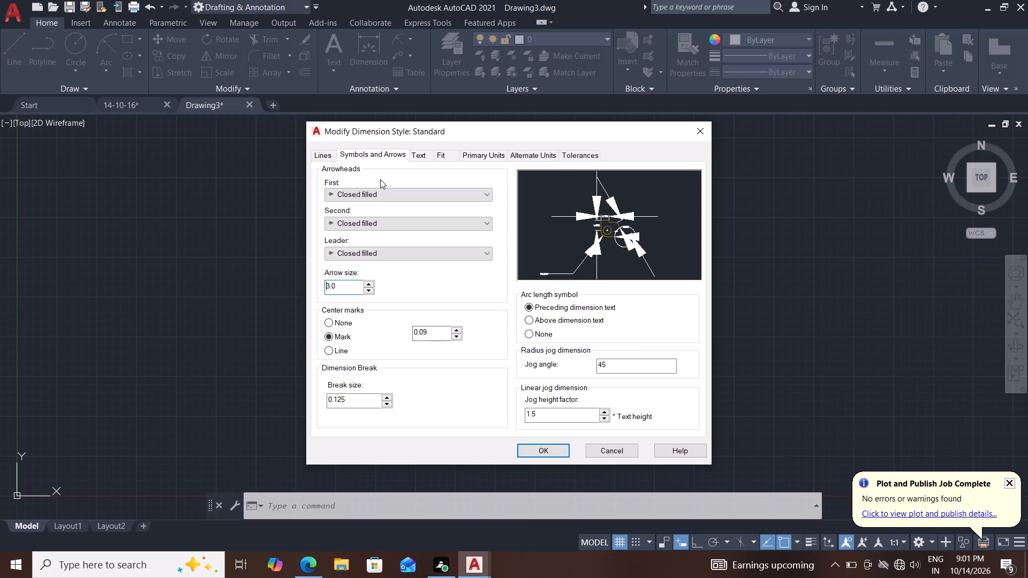
click(418, 159)
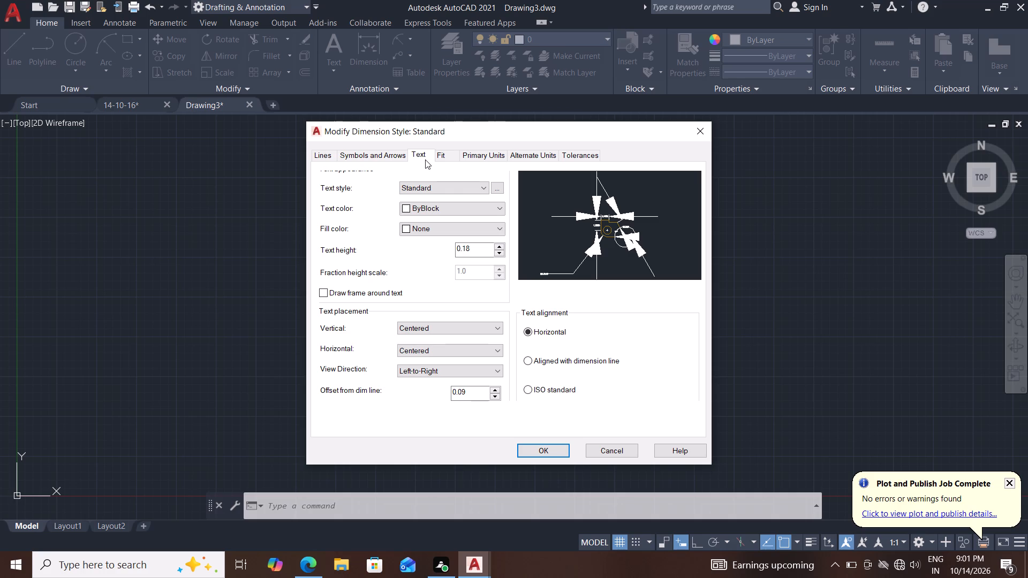
drag(482, 251, 480, 250)
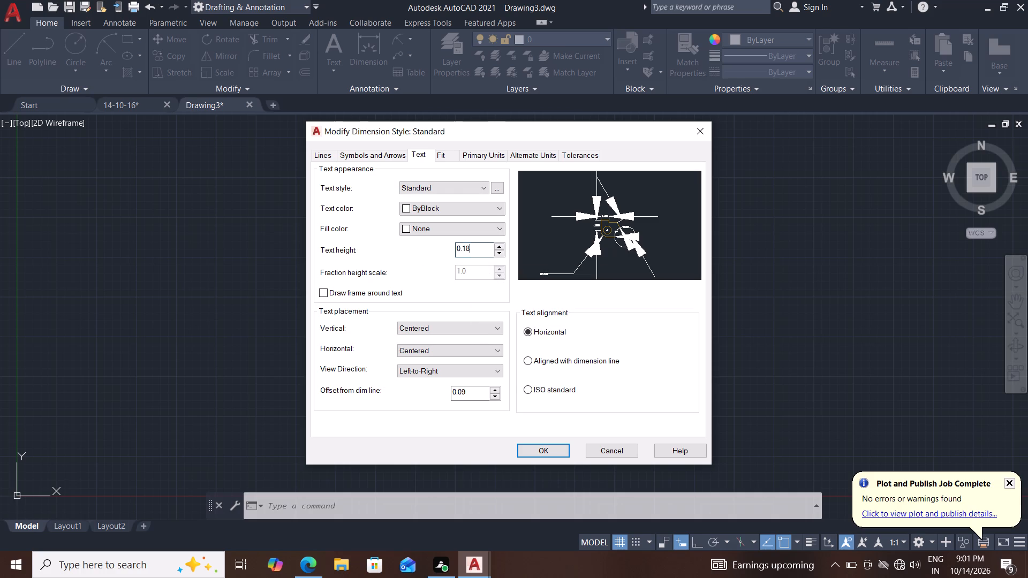
drag(480, 250, 402, 252)
key(3)
key(Return)
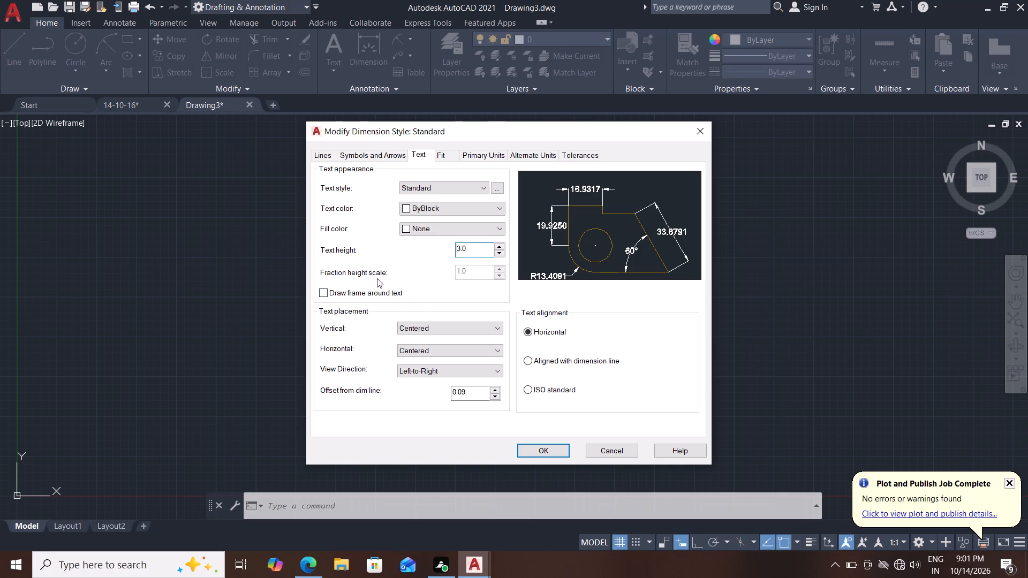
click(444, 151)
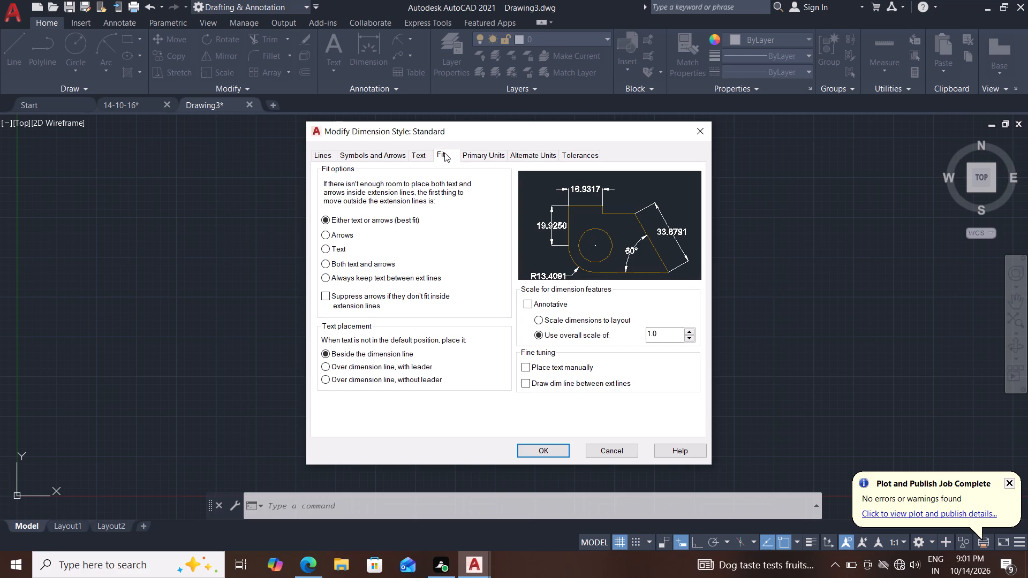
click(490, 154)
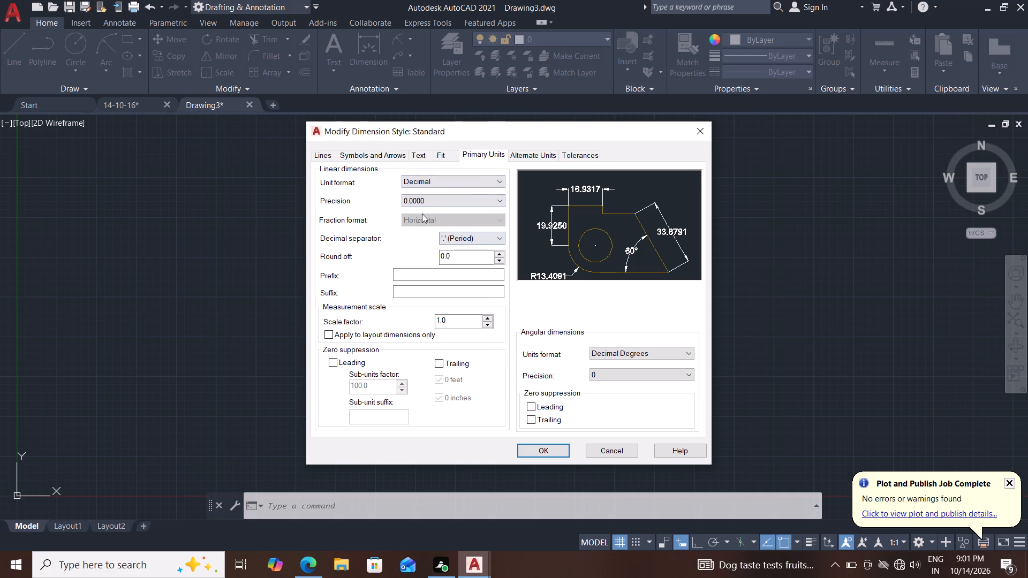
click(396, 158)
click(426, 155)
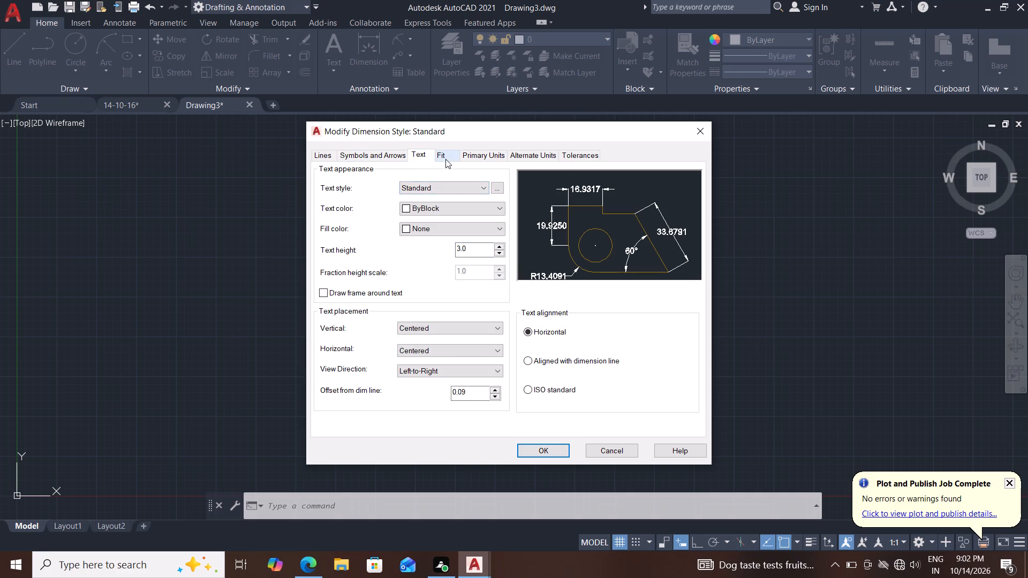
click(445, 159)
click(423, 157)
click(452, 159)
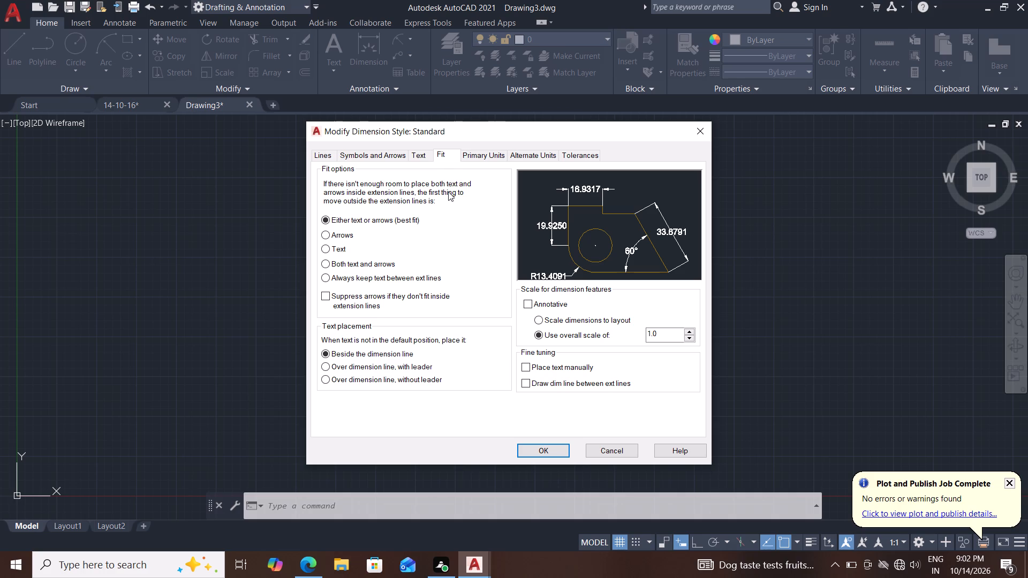
Set the style's linear dimension precision to 0.0 with trailing zeros suppressed, and apply the dimension style changes.
click(481, 153)
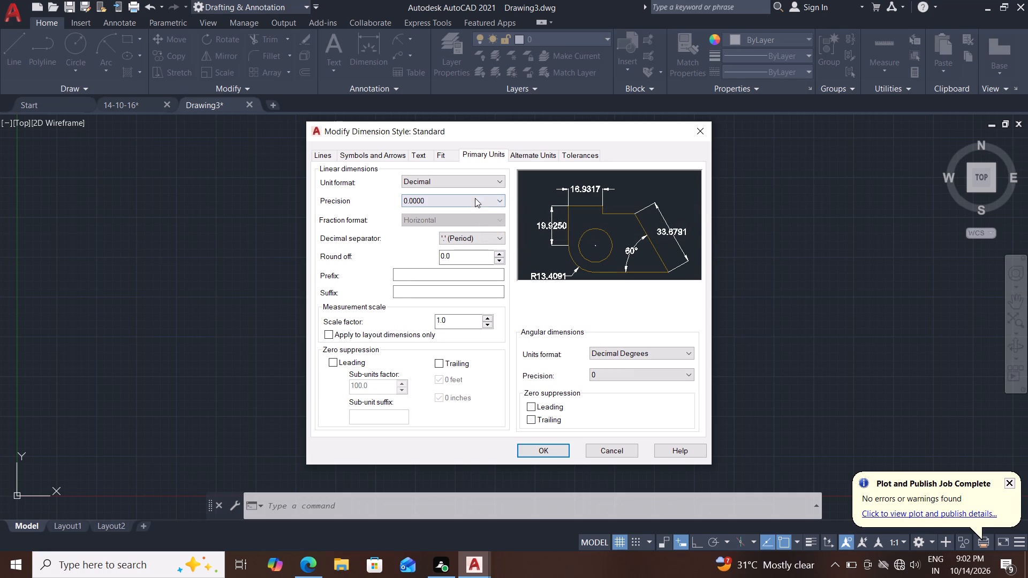
click(449, 203)
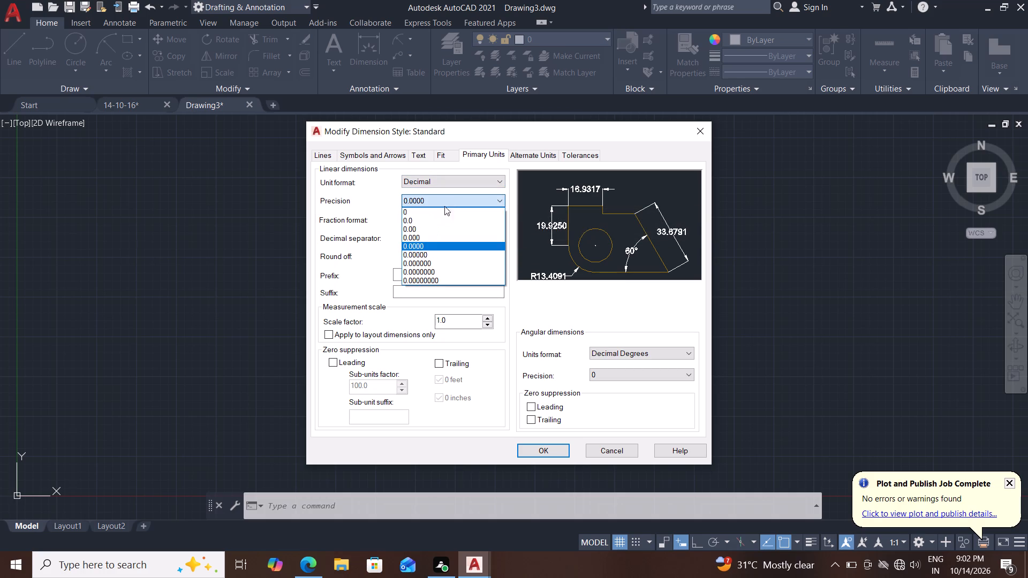
click(422, 216)
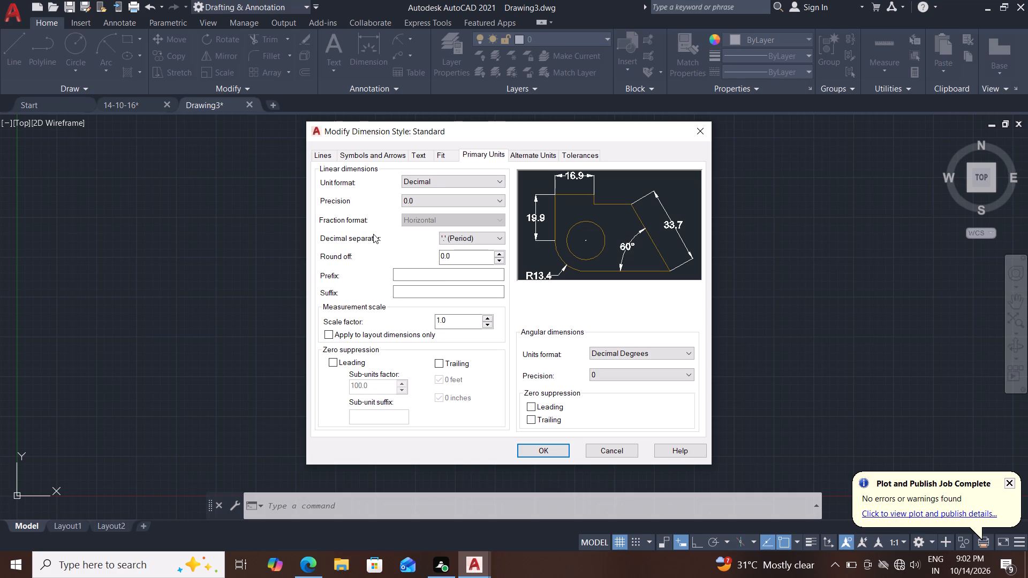
click(453, 369)
click(469, 365)
click(540, 446)
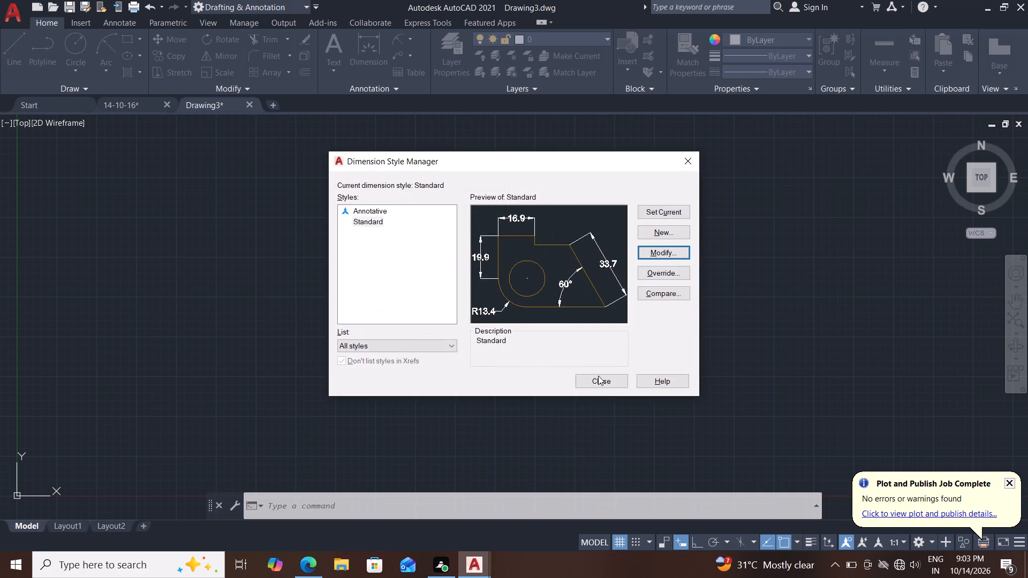
click(614, 386)
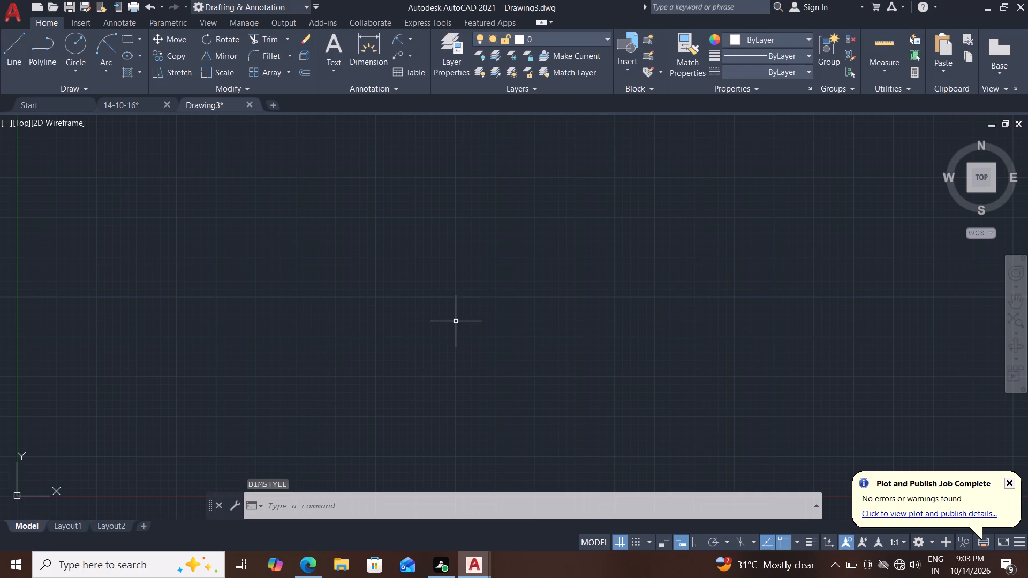
Draw a circle of radius 12.5 centred up and to the right of the origin, at about 31.1, 22.6.
click(75, 49)
scroll(329, 338, down, 2)
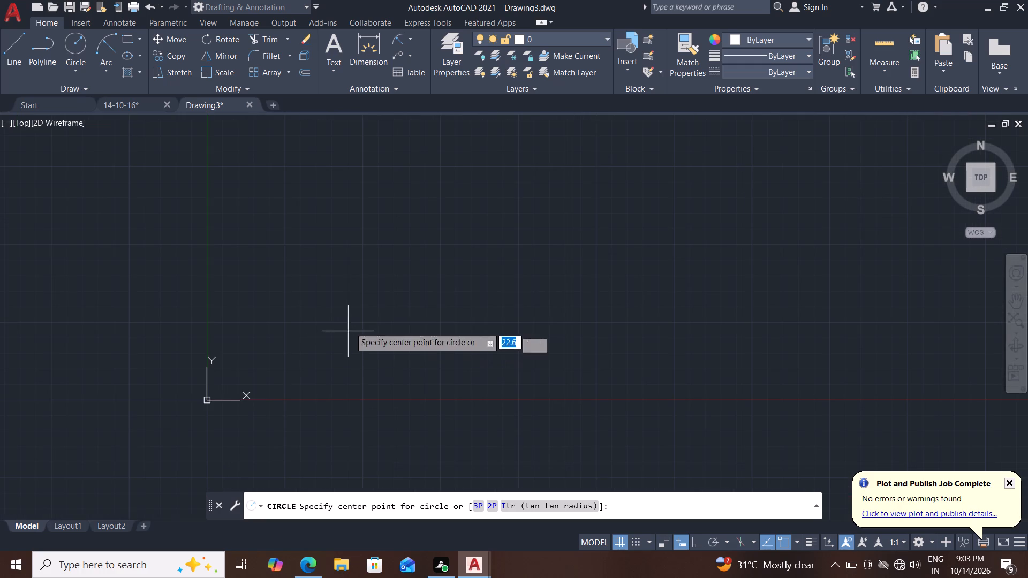
click(400, 260)
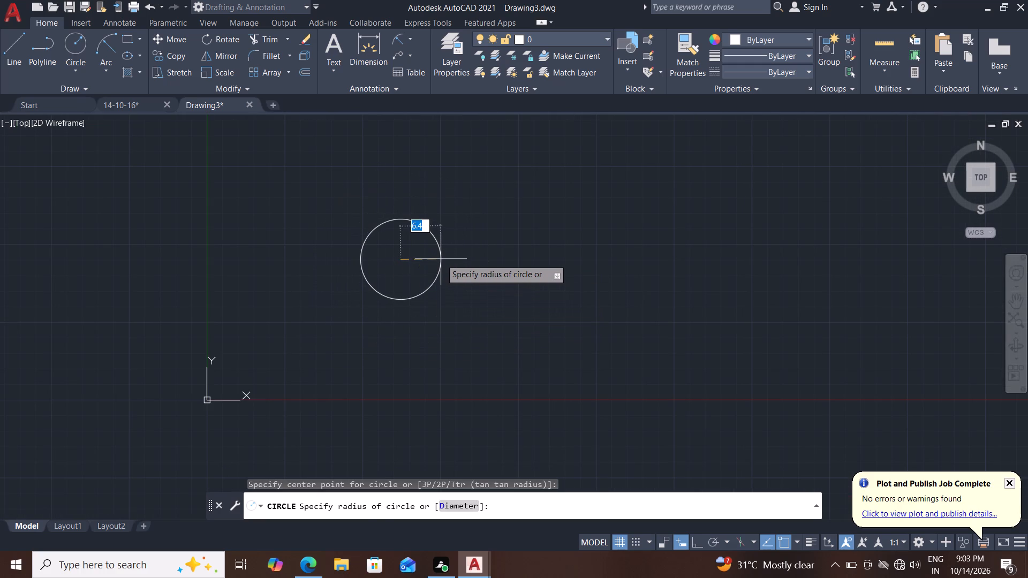
text(12.5)
key(Return)
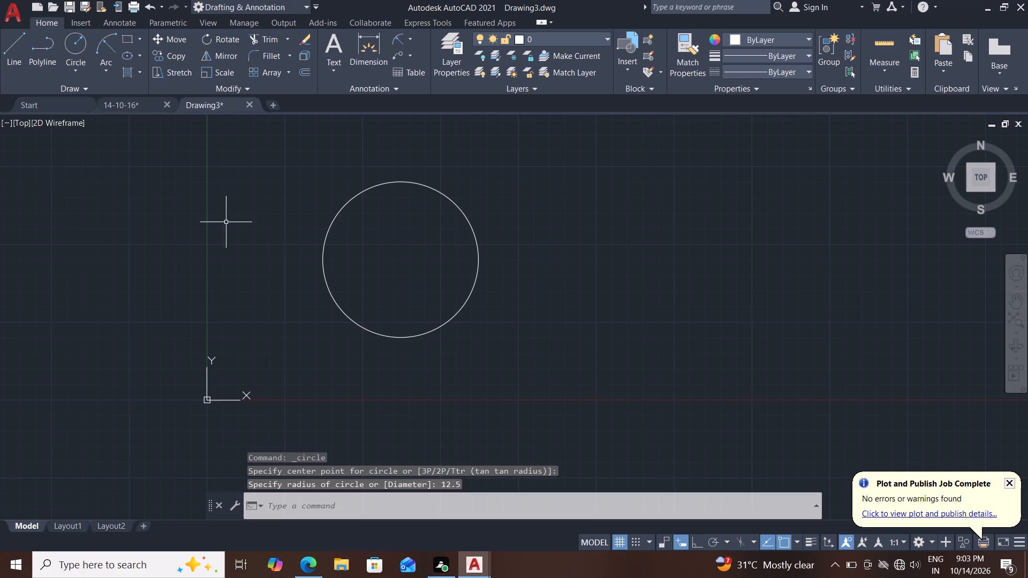
Draw a concentric circle of radius 26 around the 12.5-radius circle.
click(73, 50)
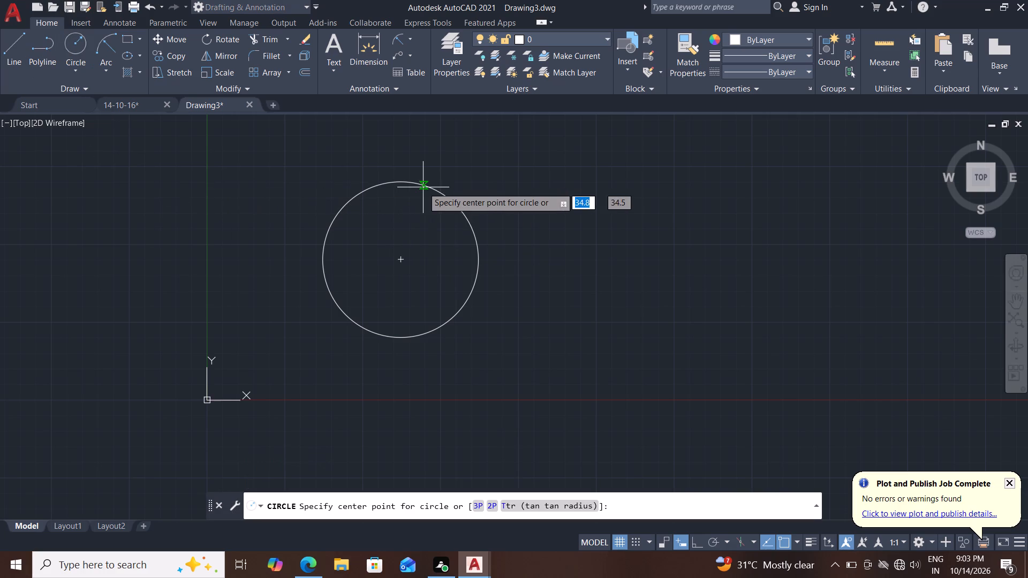
click(399, 255)
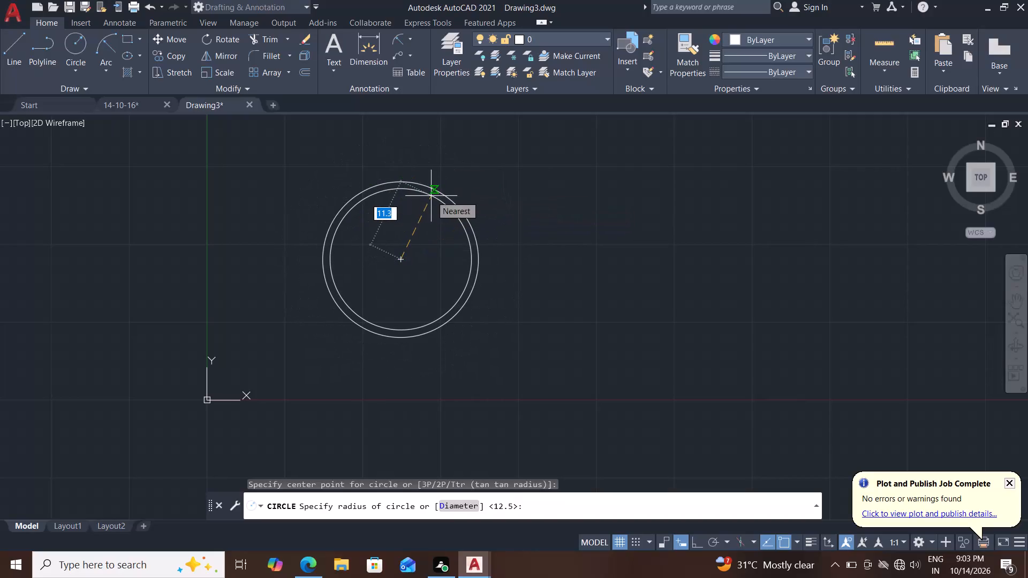
text(26)
key(Return)
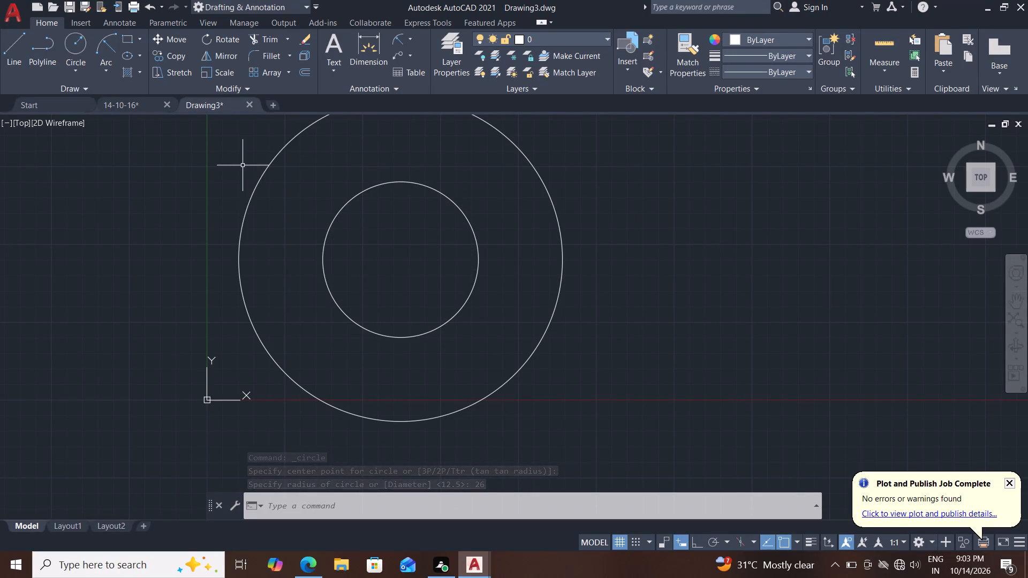
With Ortho on, draw a vertical line 45 long straight down from the centre of the two circles.
click(11, 43)
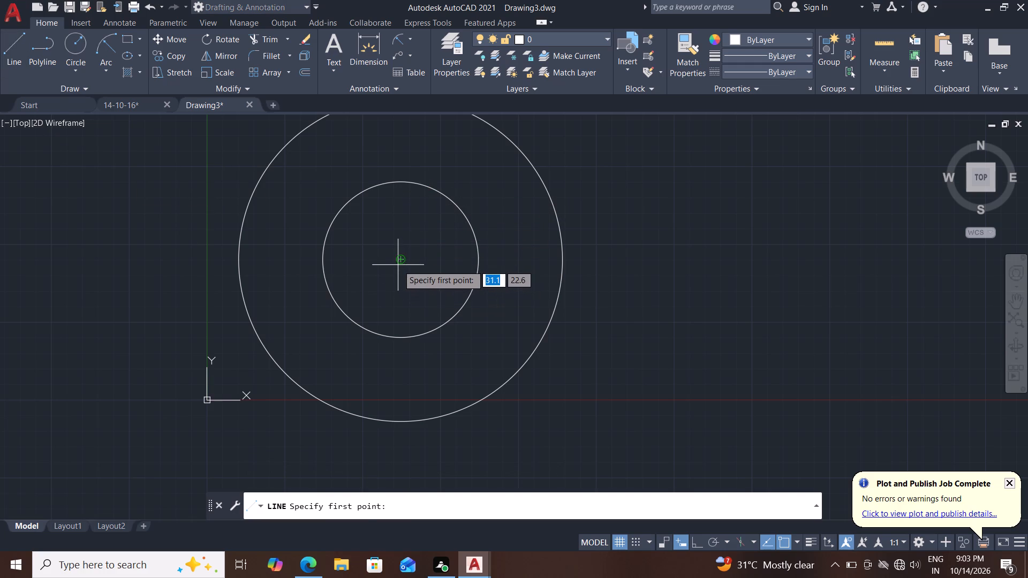
click(398, 264)
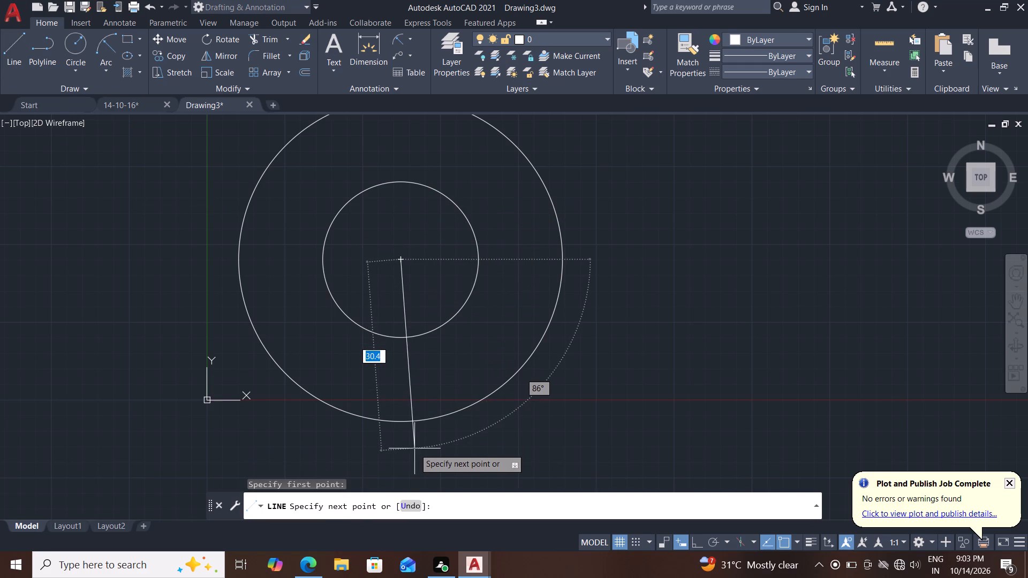
key(F8)
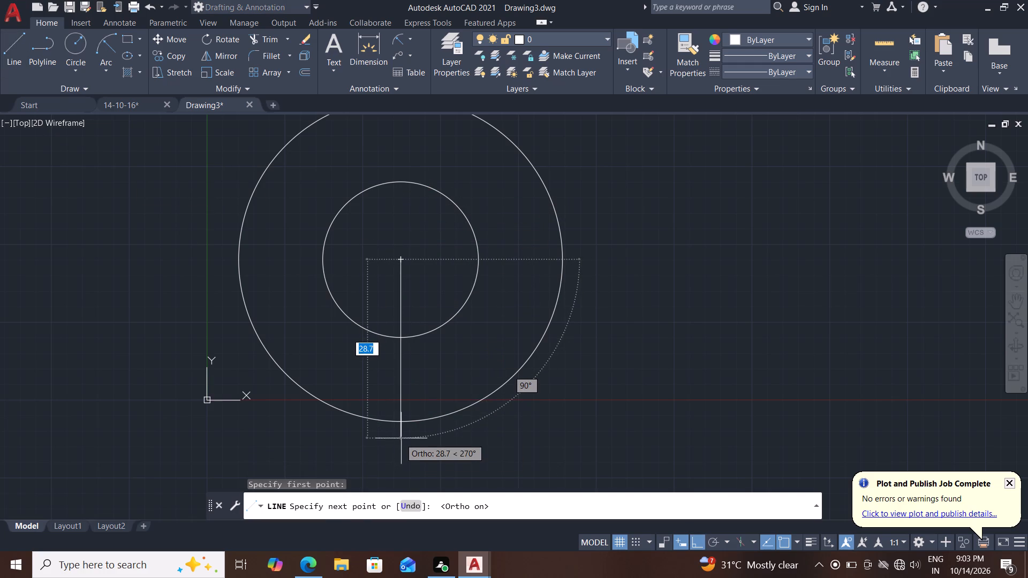
middle_drag(422, 485, 421, 434)
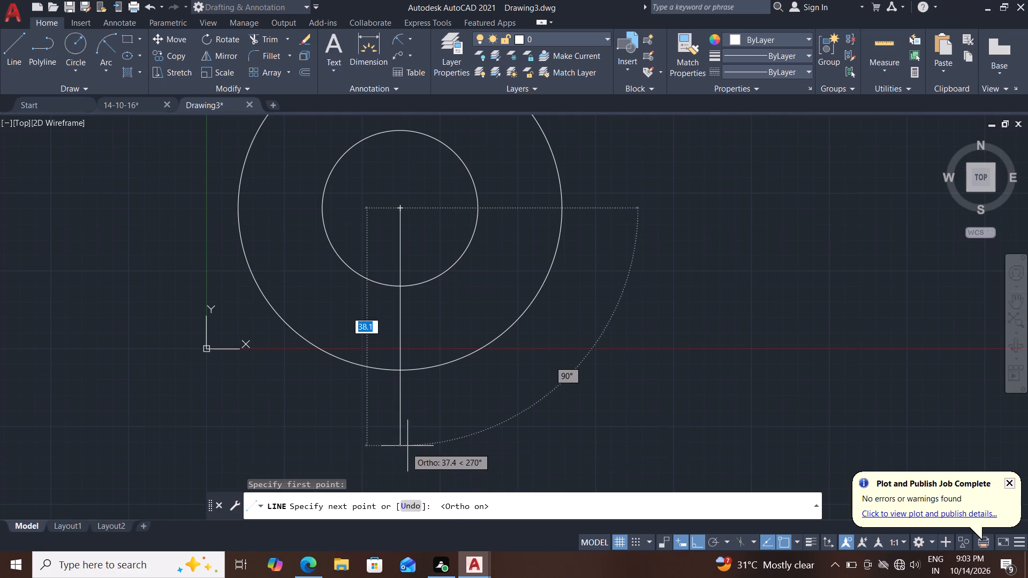
text(45)
key(Return)
key(grave)
key(Escape)
key(Escape)
key(Escape)
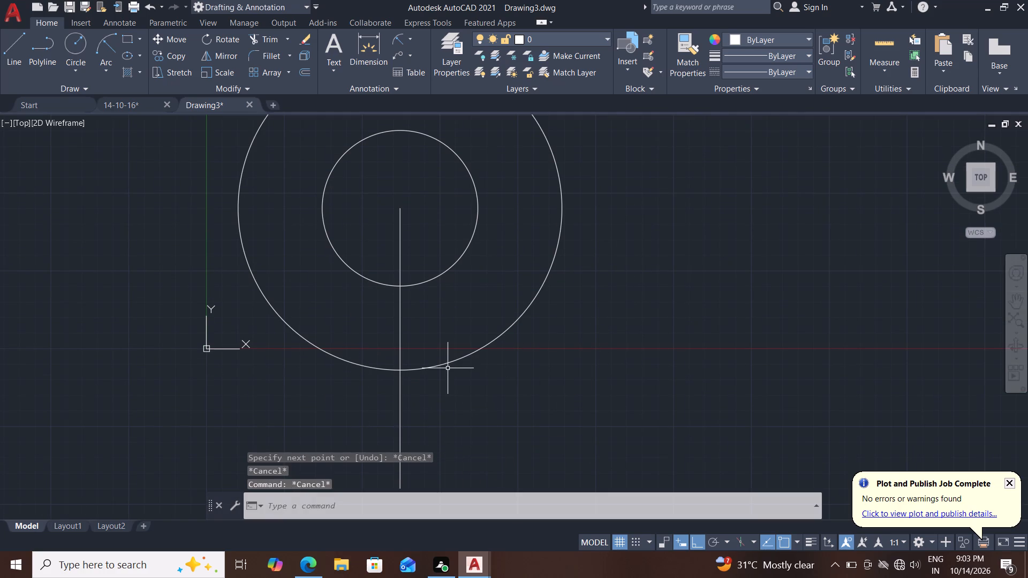
Draw a circle of radius 26 with its centre tracked 135 straight above the centre of the existing concentric circles.
scroll(483, 359, down, 1)
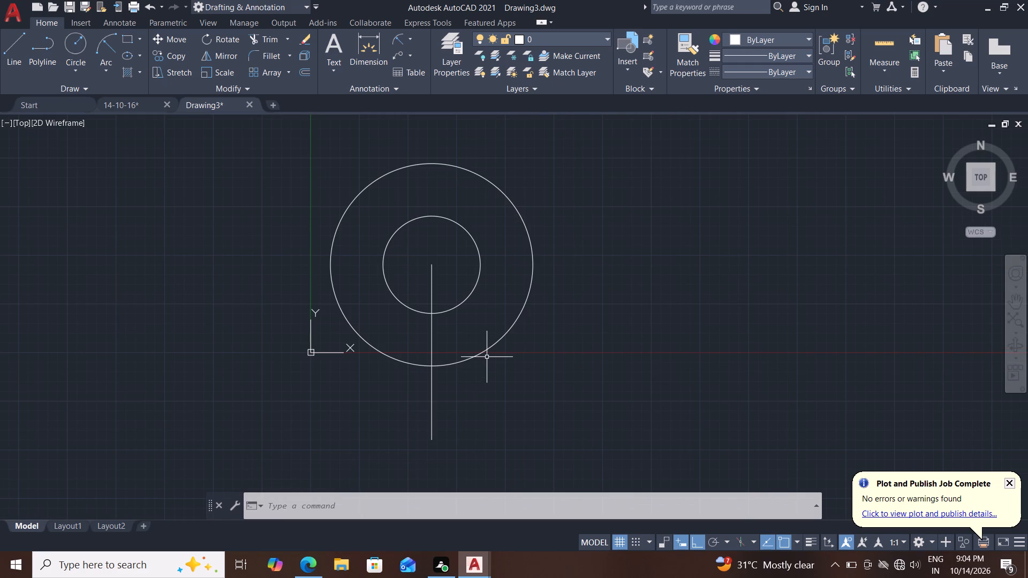
middle_drag(529, 339, 546, 366)
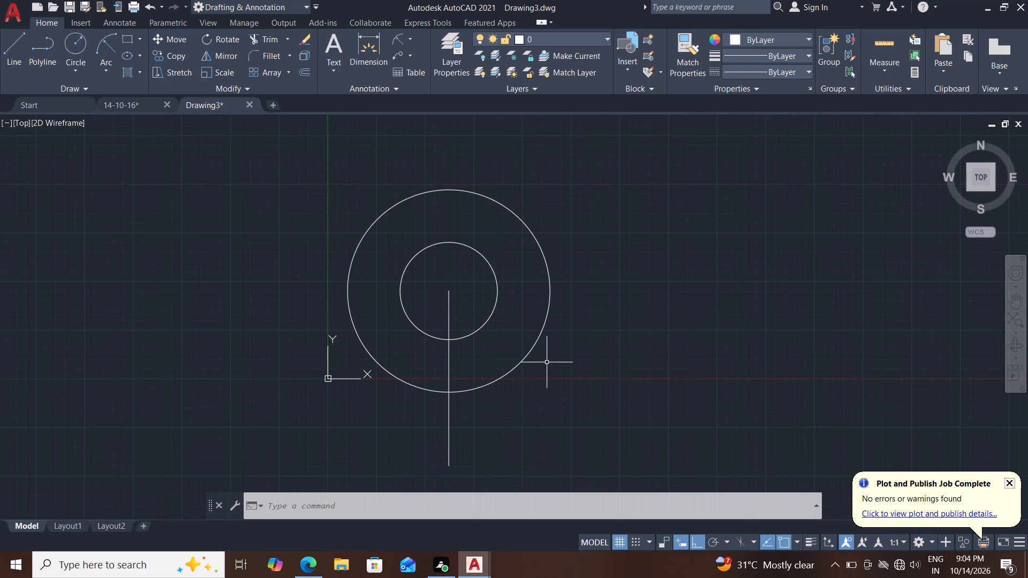
key(c)
key(Return)
key(t)
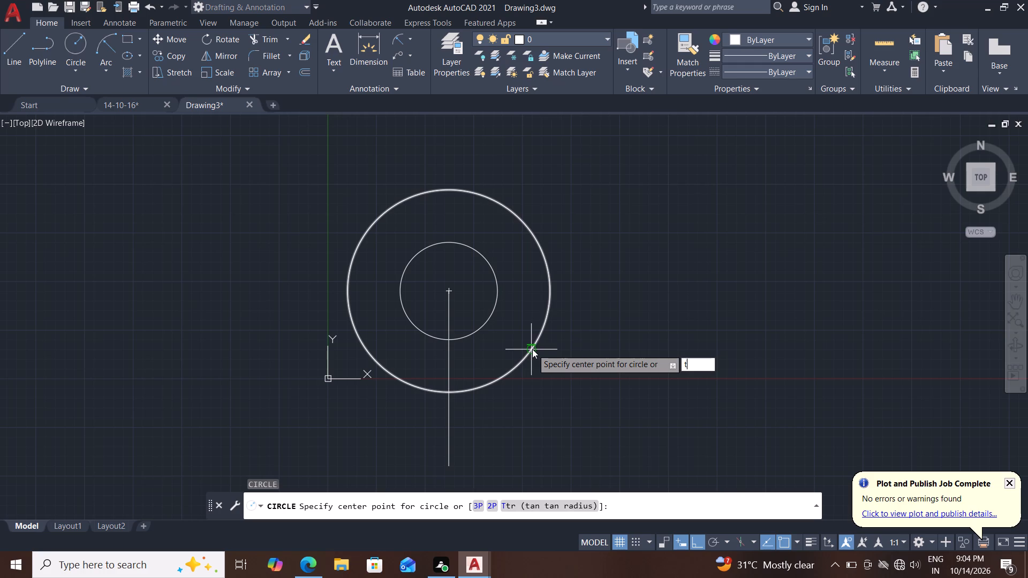
key(k)
key(Return)
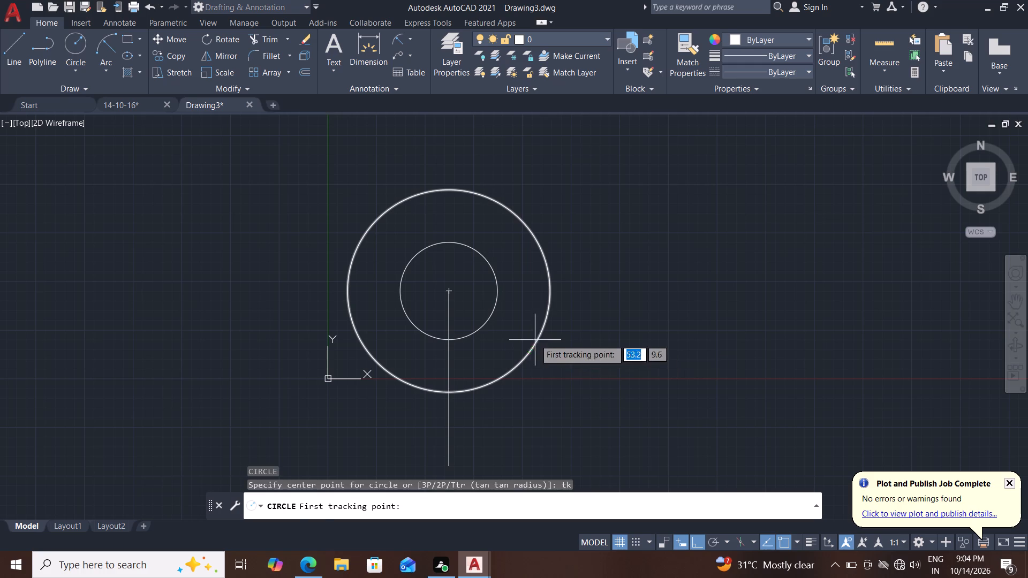
click(446, 290)
middle_drag(448, 155, 448, 207)
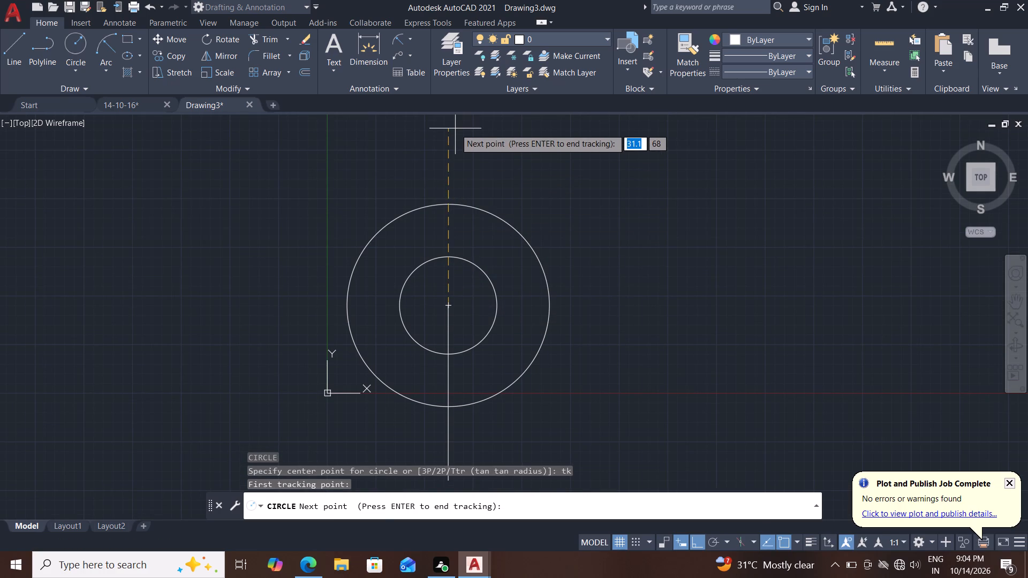
text(135)
key(Return)
key(Return)
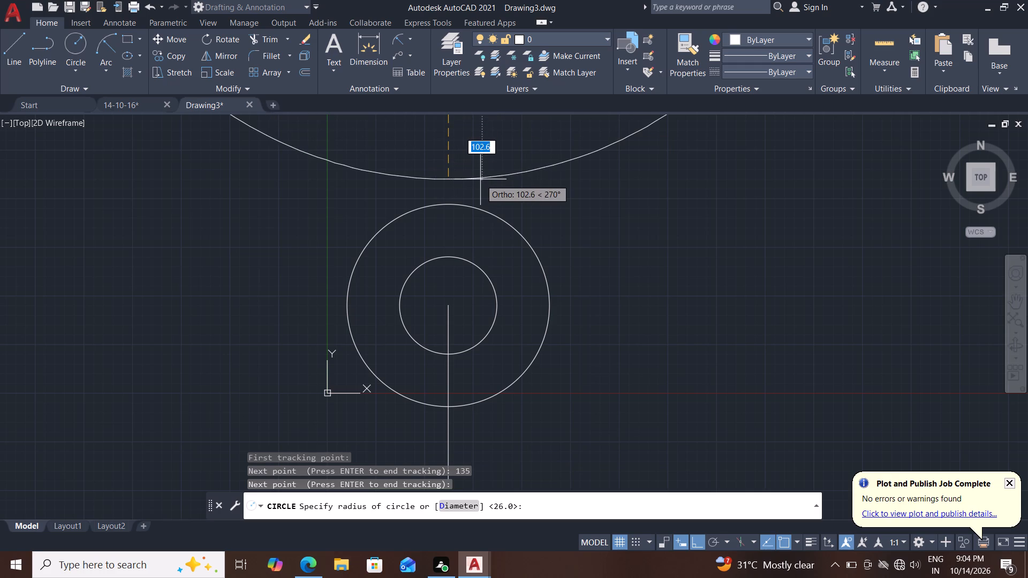
text(26)
key(Return)
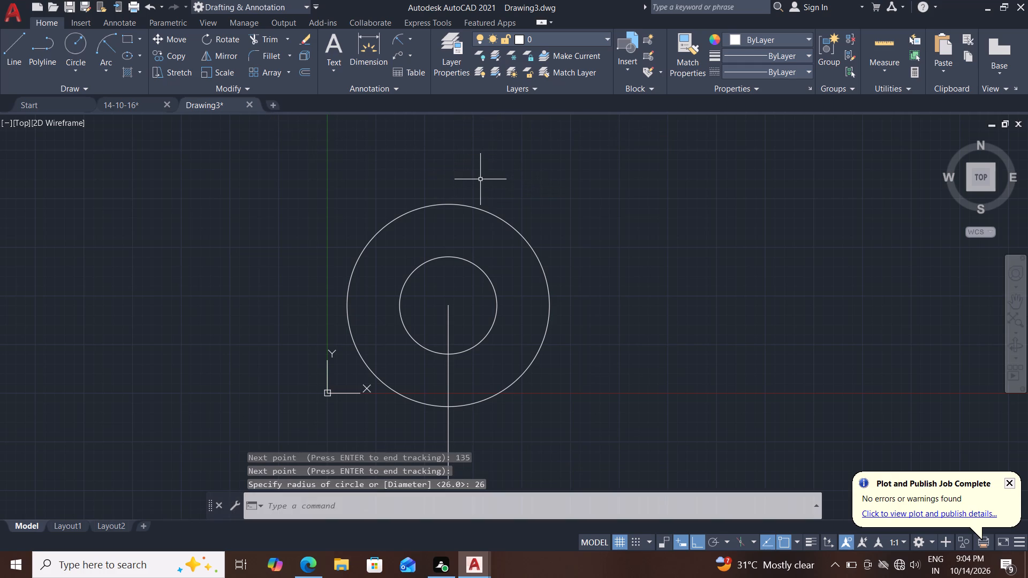
Draw a concentric circle of radius 12.5 inside the upper 26-radius circle.
scroll(516, 192, down, 2)
middle_drag(539, 214, 546, 378)
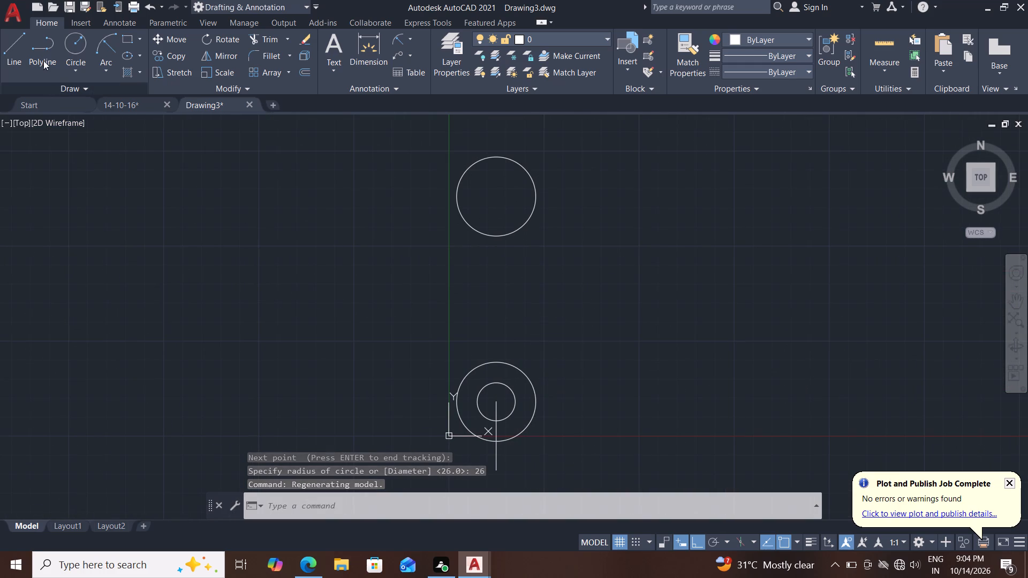
click(82, 38)
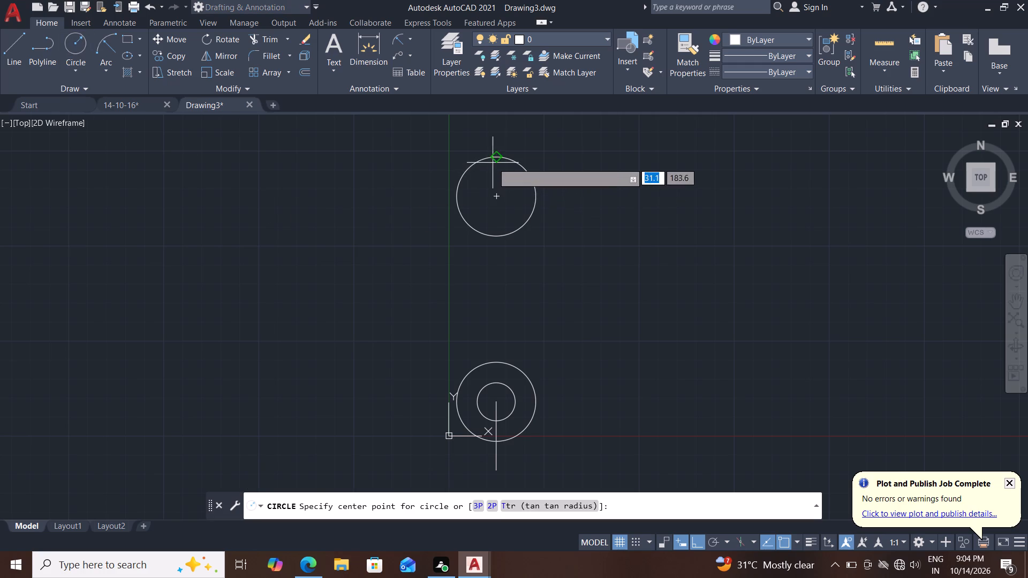
drag(497, 197, 504, 192)
text(12.5)
key(Return)
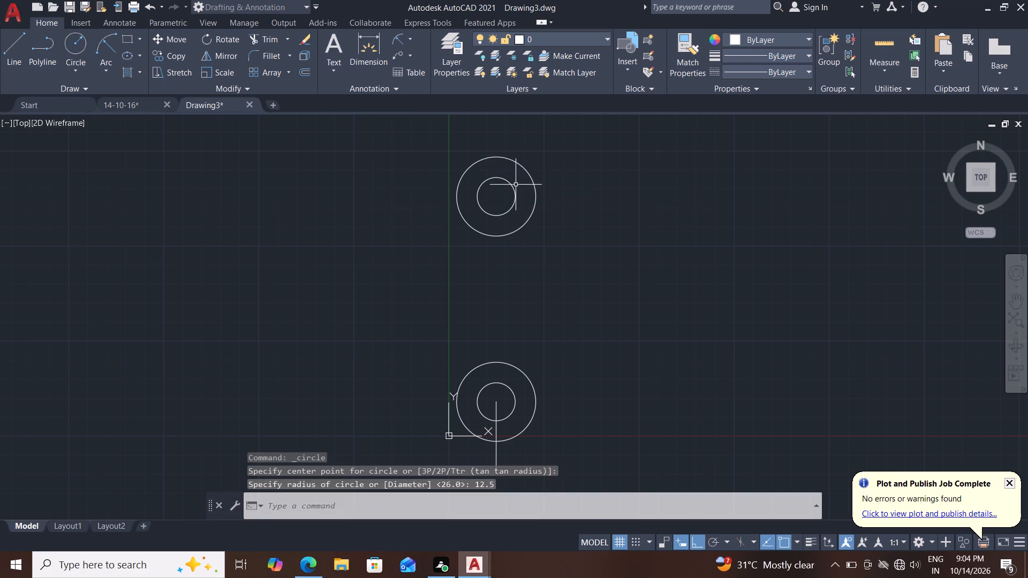
With Ortho off, draw a line 200 long at 120° up and to the left from the lower end of the vertical line.
middle_drag(485, 285, 486, 284)
middle_drag(486, 284, 515, 249)
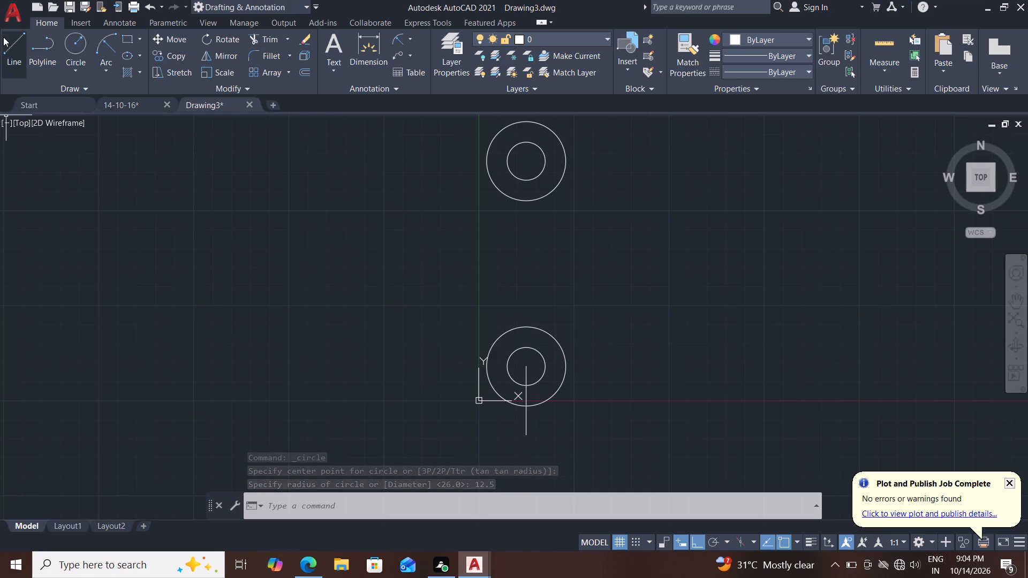
click(14, 58)
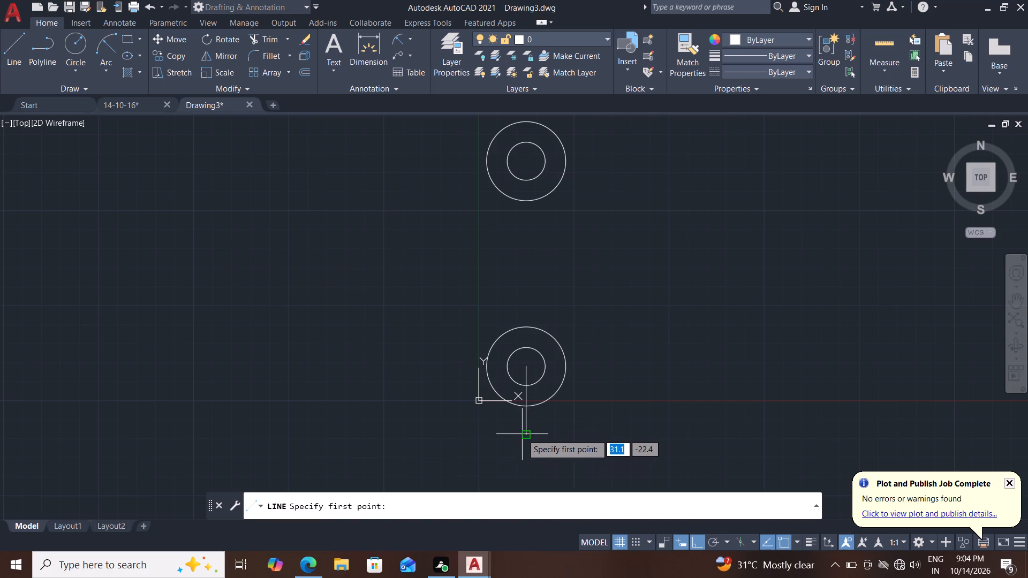
drag(522, 434, 505, 421)
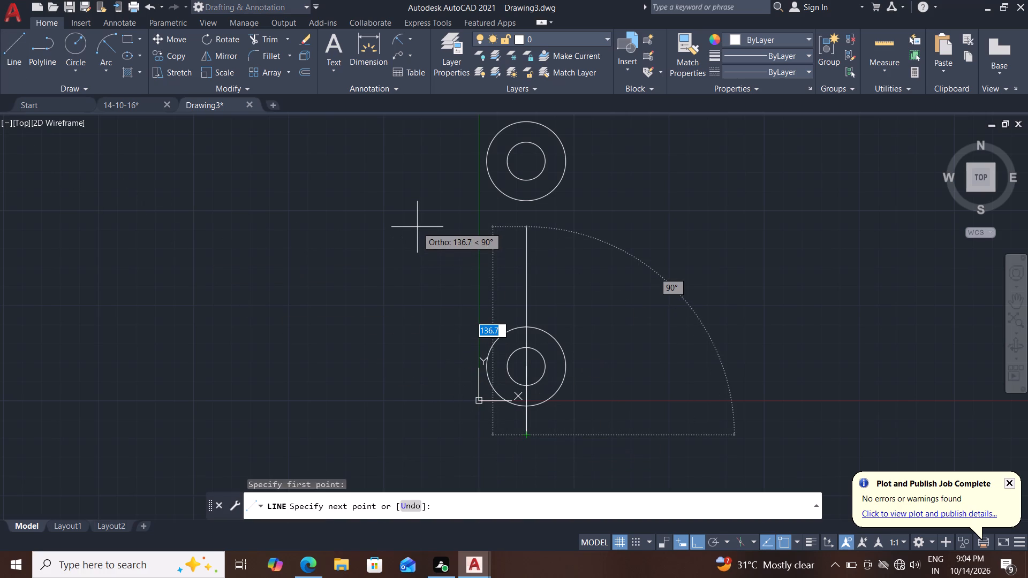
key(F8)
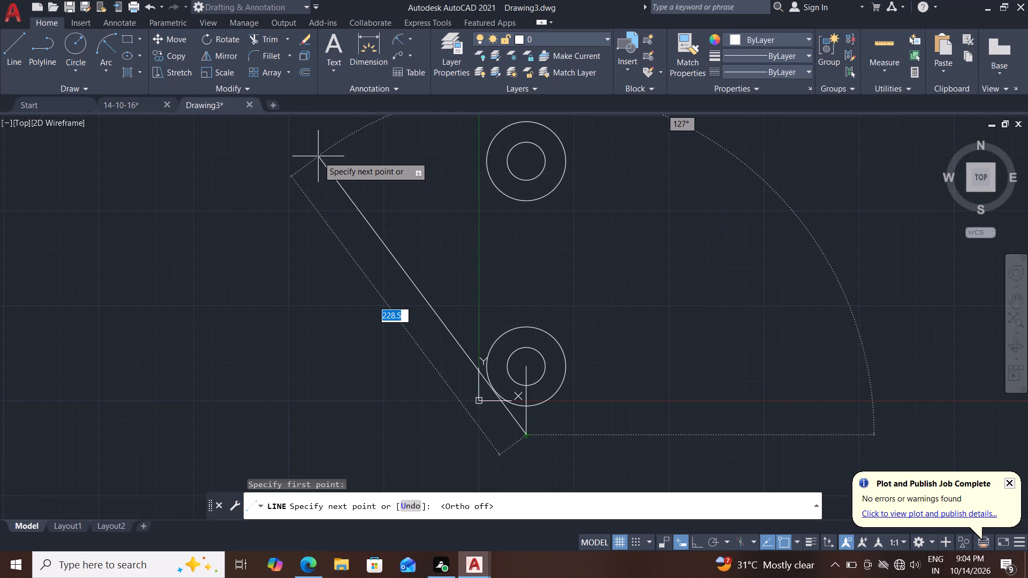
text(200)
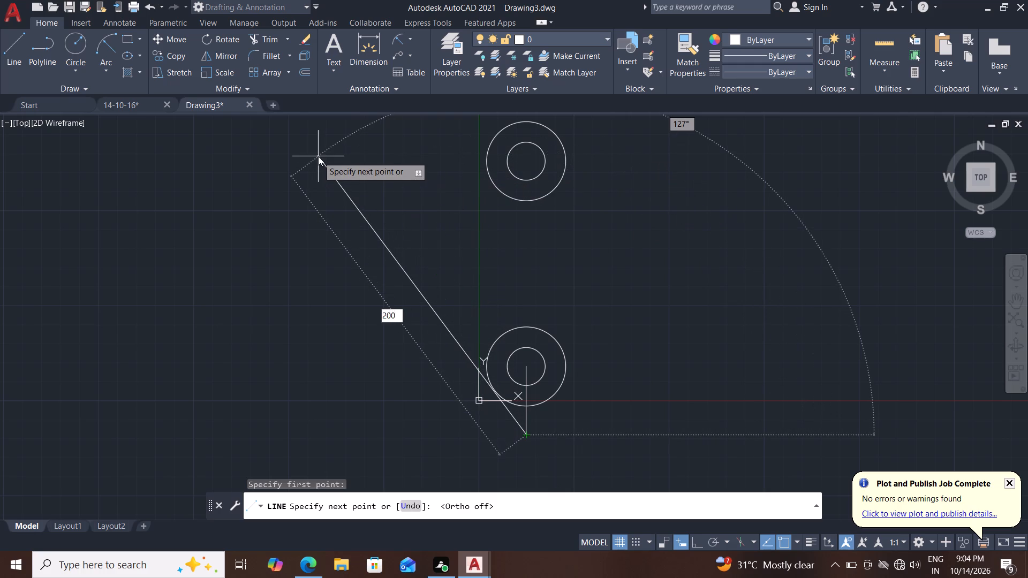
key(Tab)
text(120)
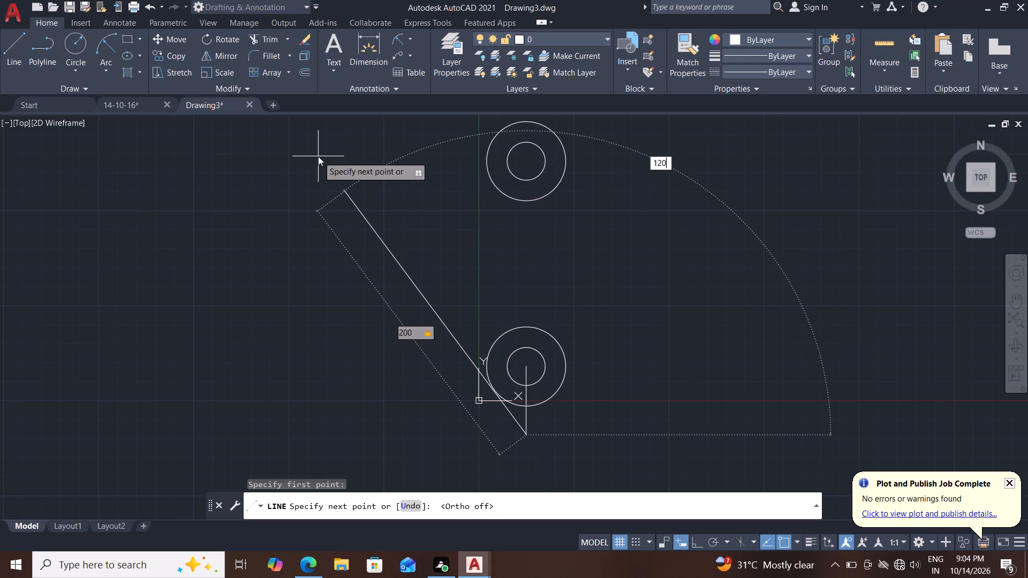
key(Return)
key(Escape)
key(Escape)
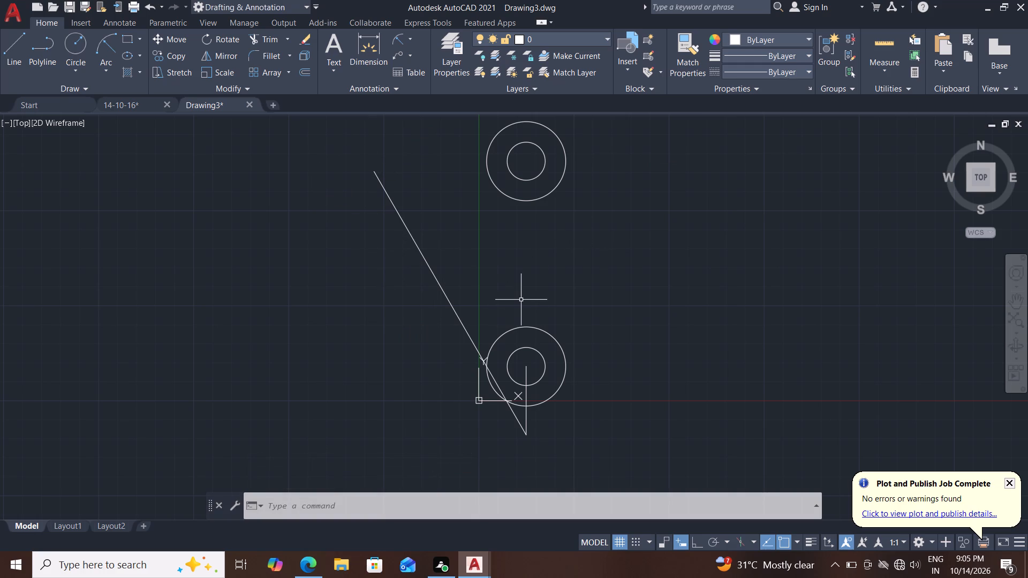
Draw a circle of radius 12.5 with its centre tracked 93.7 right and 100.6 down from the upper concentric circles' centre.
key(c)
key(Return)
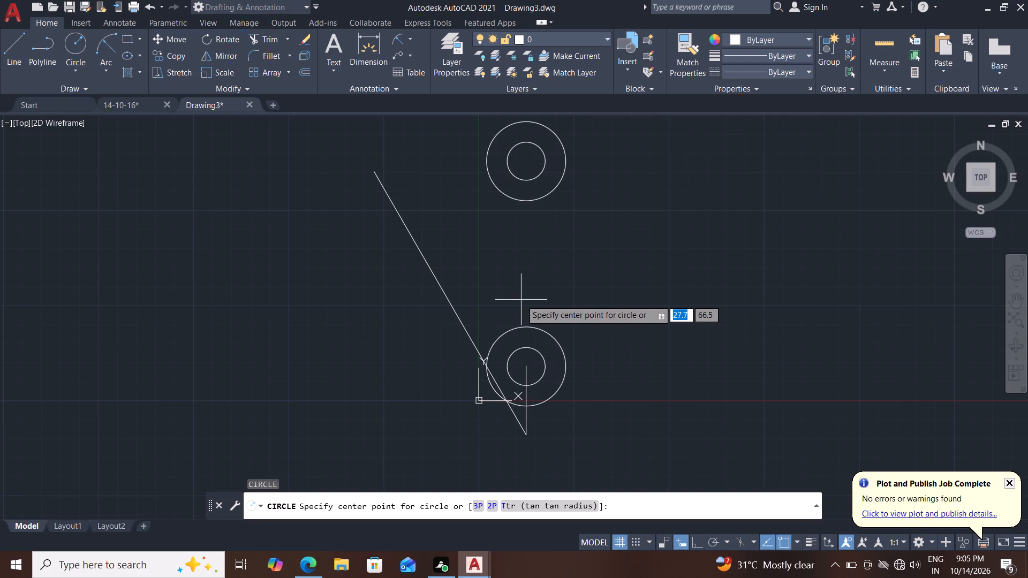
text(tk)
key(Return)
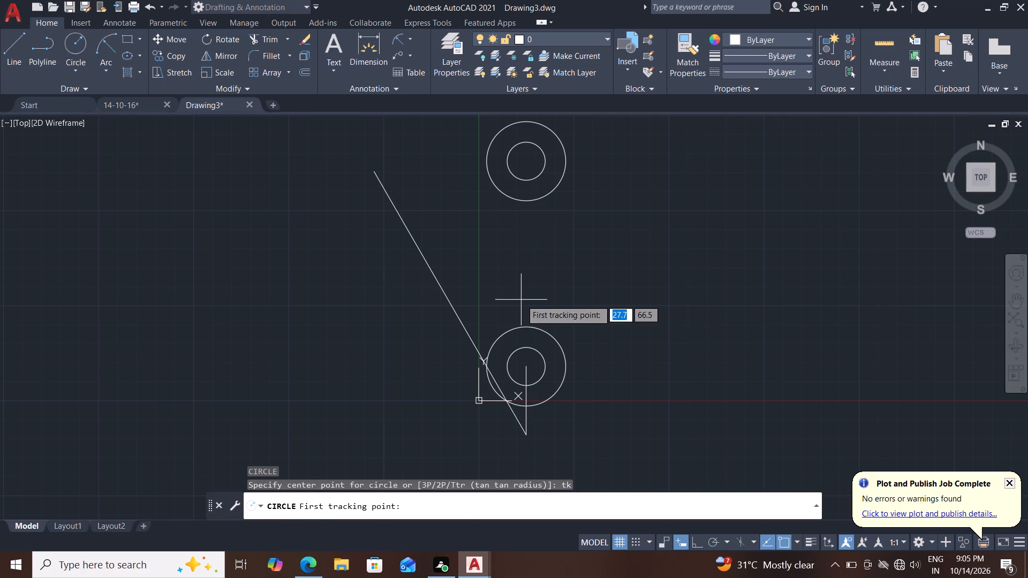
click(526, 159)
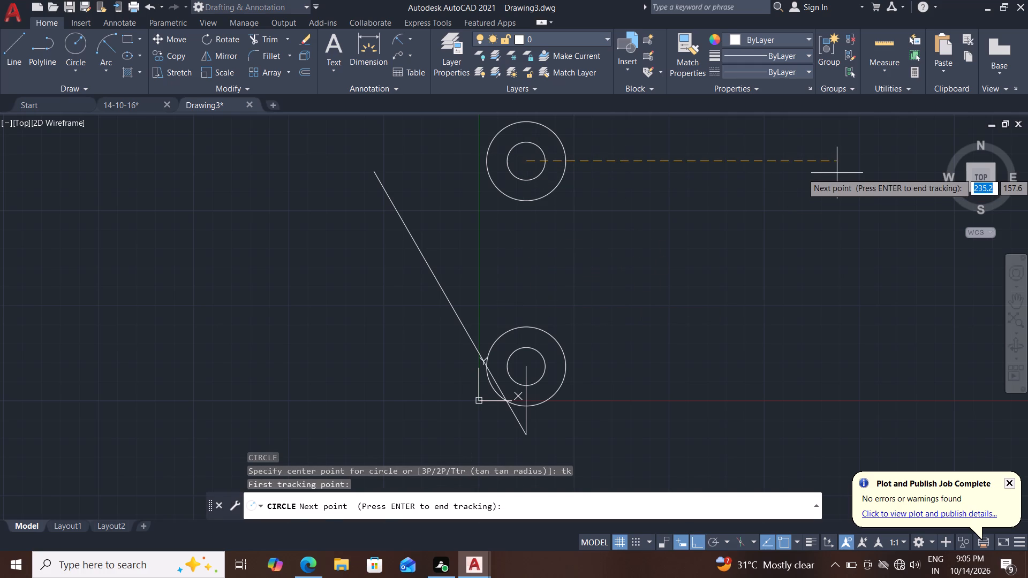
text(93.7)
key(Return)
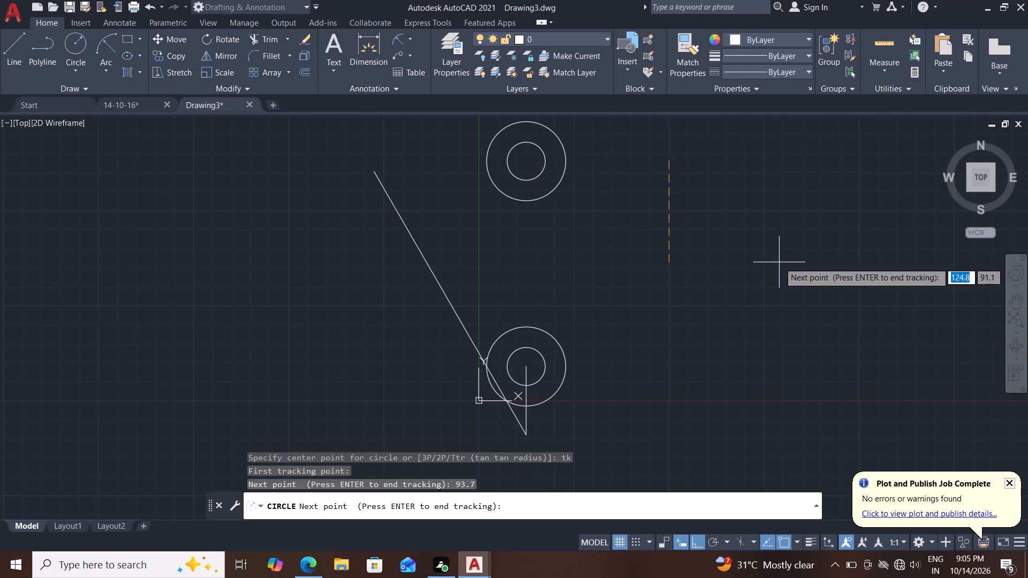
text(100.)
key(6)
key(Return)
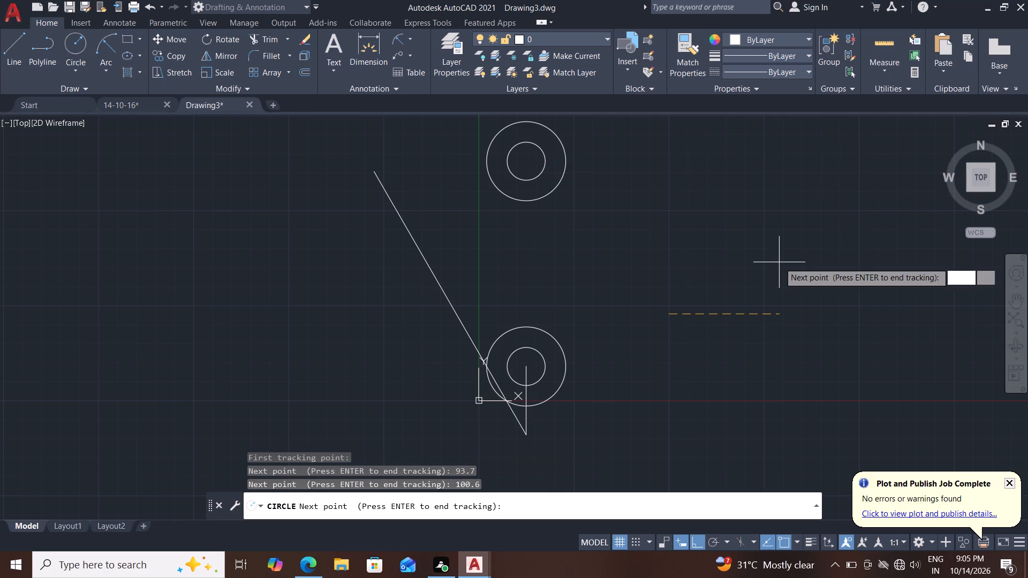
key(Return)
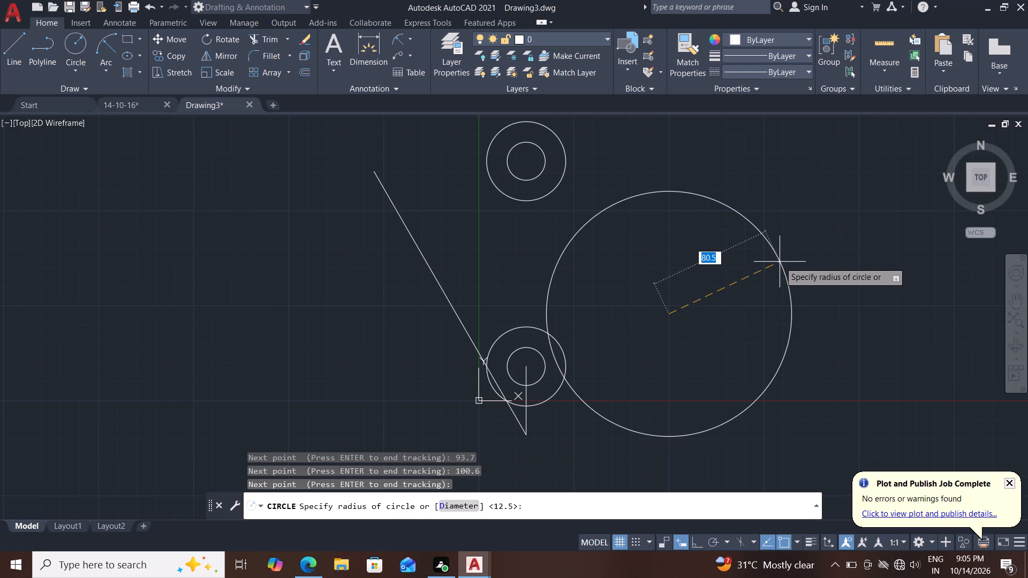
text(12.5)
key(Return)
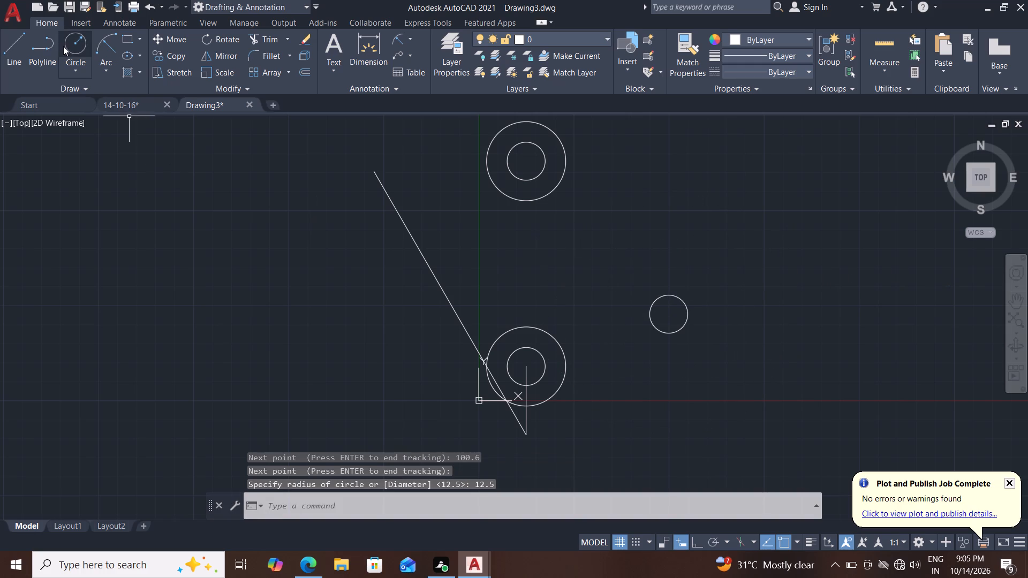
Draw a concentric circle of radius 26 around the new 12.5-radius circle.
click(63, 46)
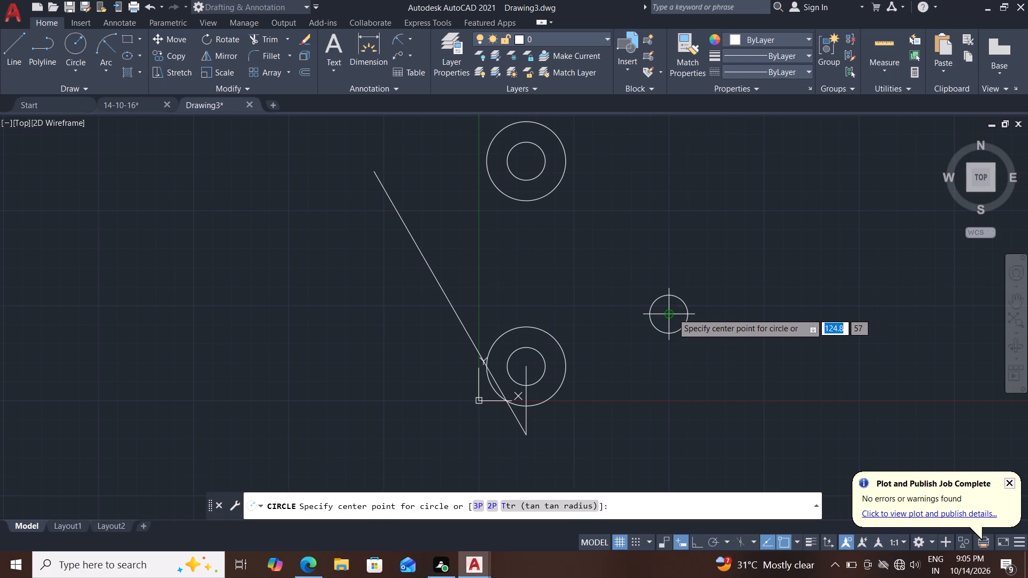
click(672, 313)
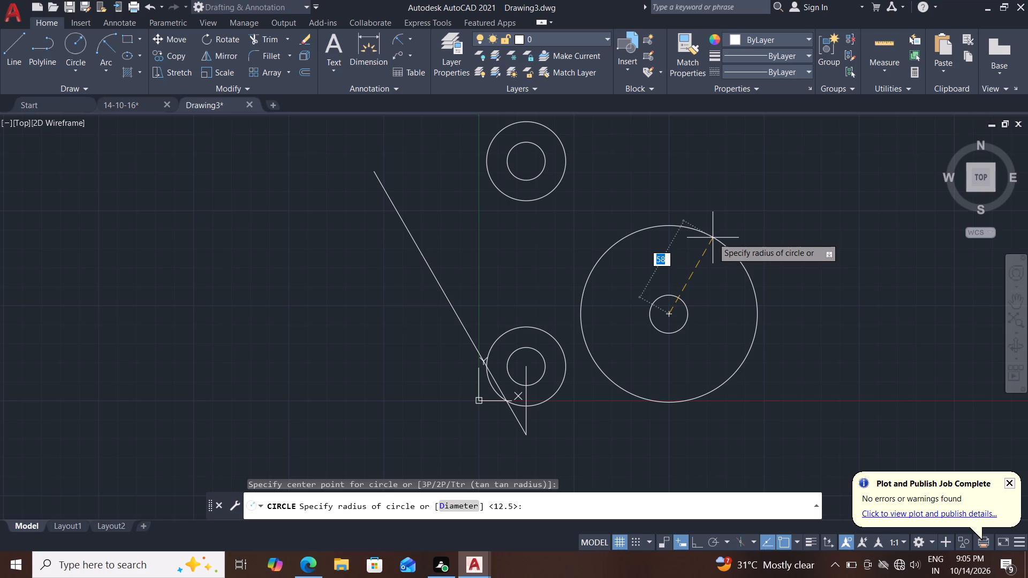
text(26)
key(Return)
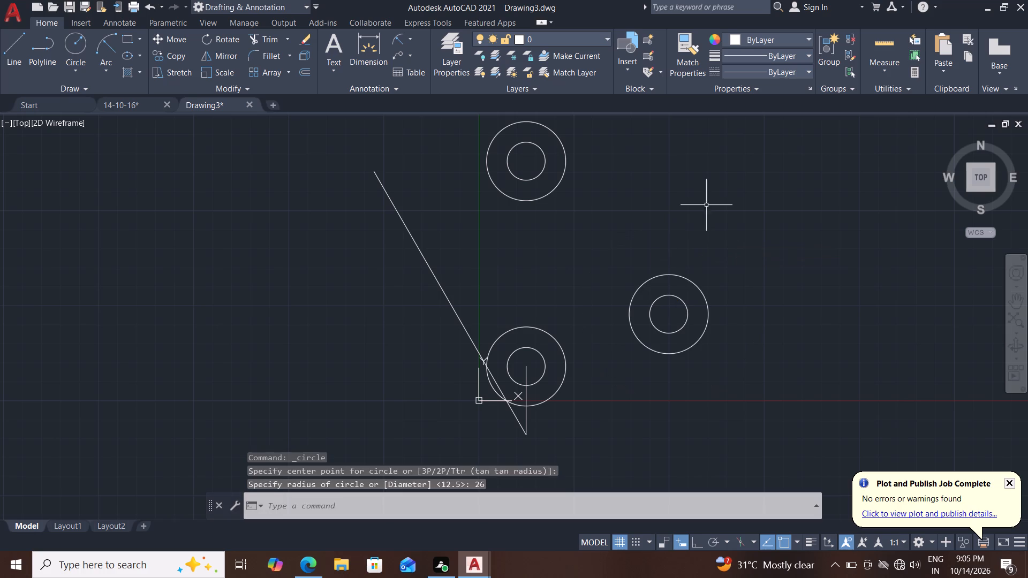
Draw a Tan, Tan, Radius circle of radius 145 tangent to the right-hand and upper 26-radius circles.
click(85, 66)
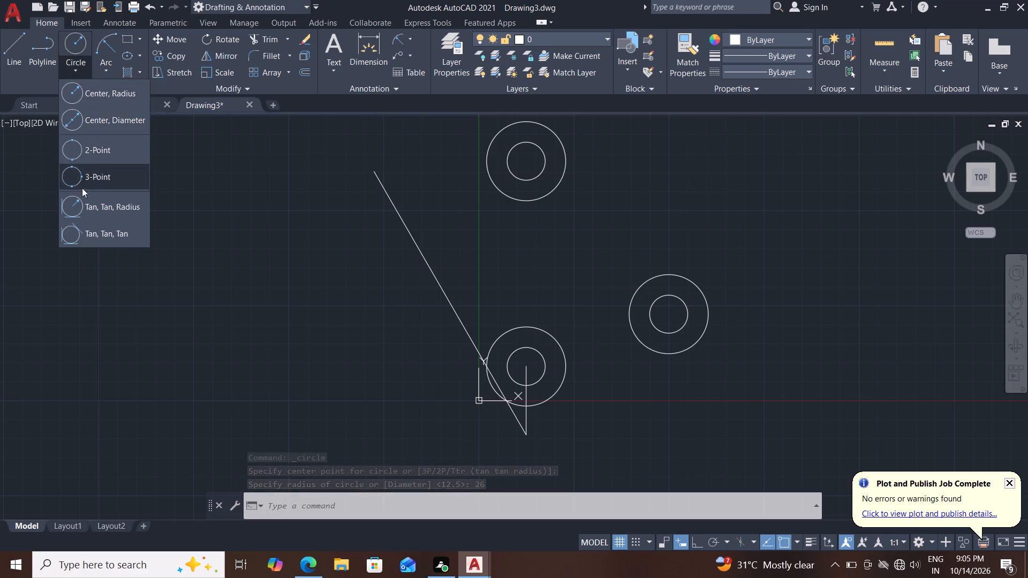
click(82, 202)
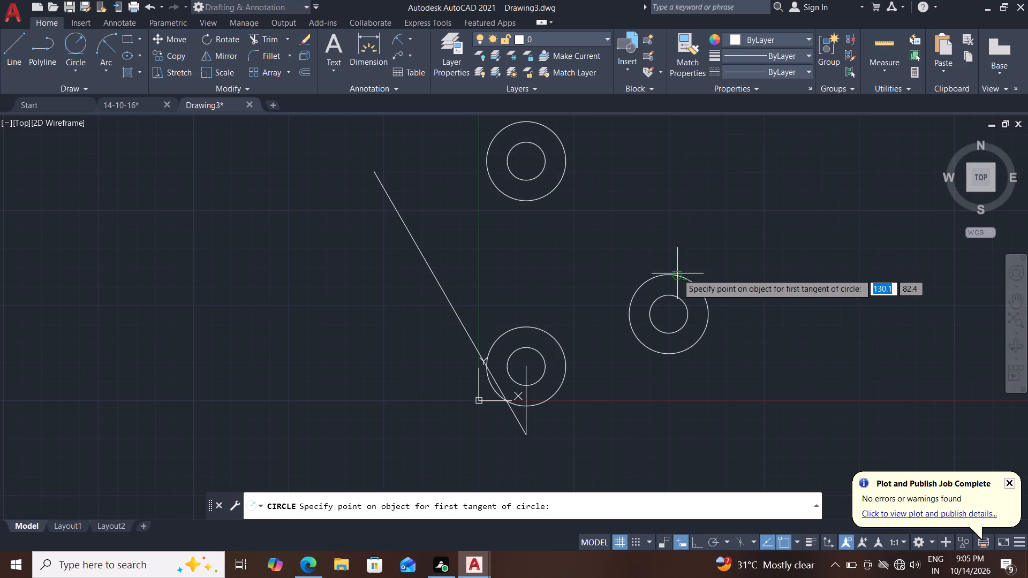
click(677, 273)
click(557, 144)
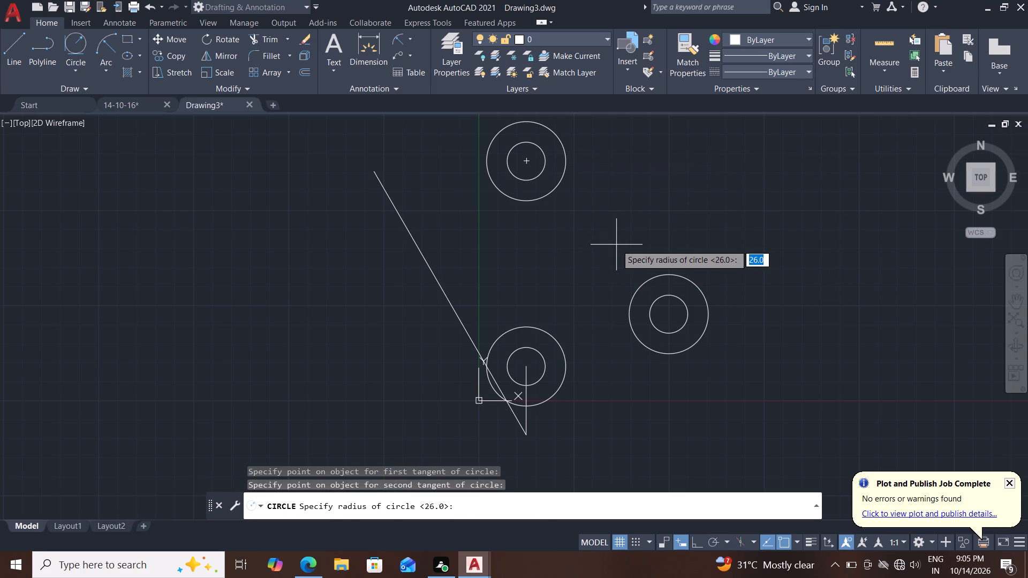
text(145)
key(Return)
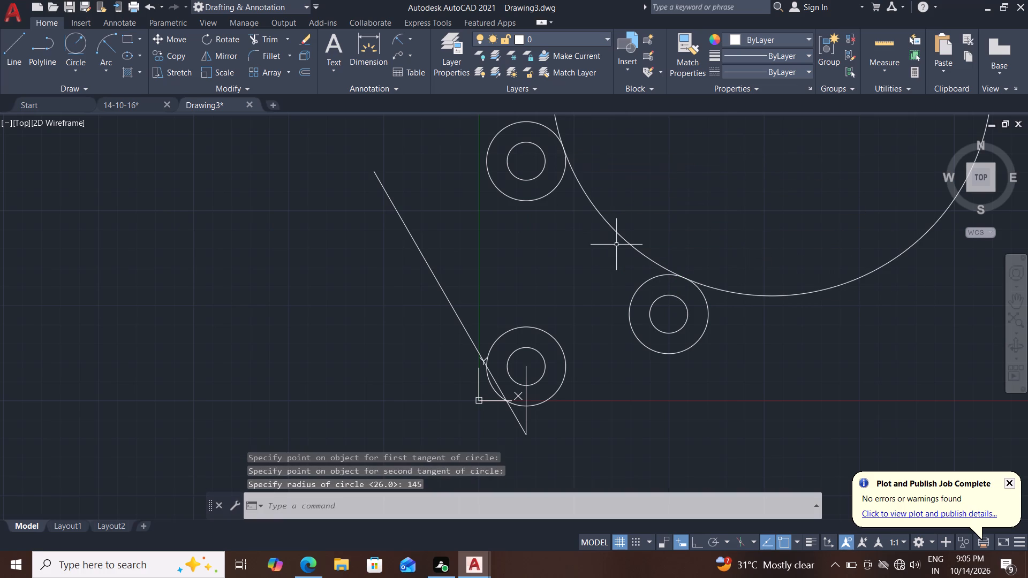
Trim the 145-radius circle, keeping only the arc between the upper and right-hand 26-radius circles.
scroll(630, 242, down, 1)
scroll(628, 242, up, 1)
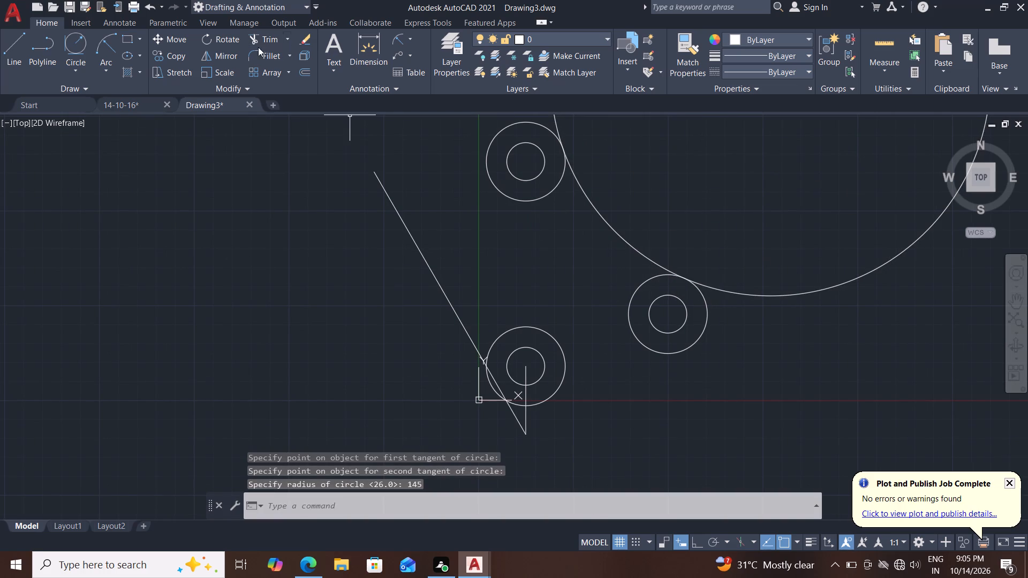
click(268, 41)
drag(771, 253, 786, 375)
Draw a Tan, Tan, Radius circle of radius 100 tangent to the undersides of the lower and right-hand 26-radius circles.
middle_drag(748, 387, 749, 357)
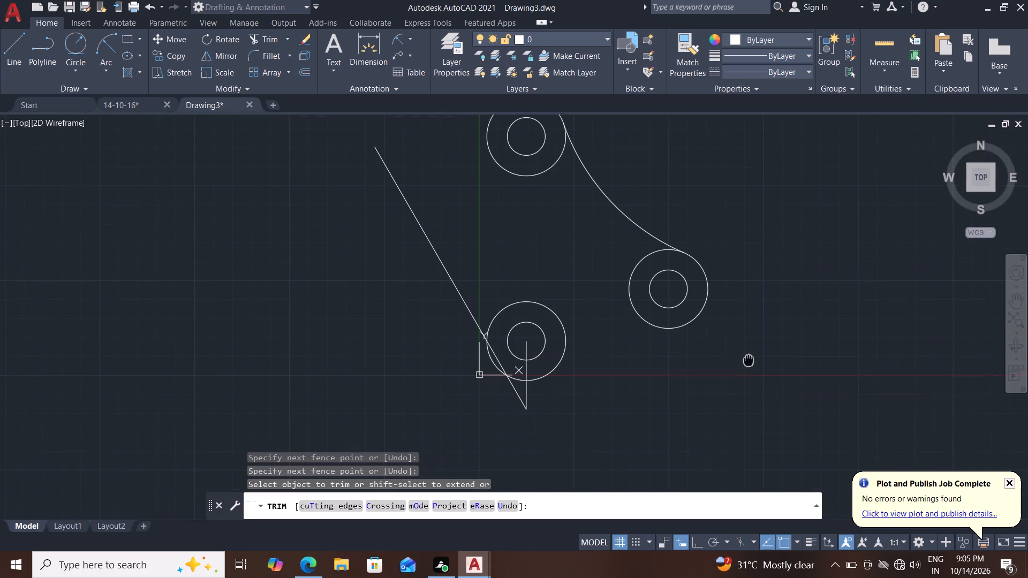
middle_drag(749, 357, 749, 351)
click(77, 42)
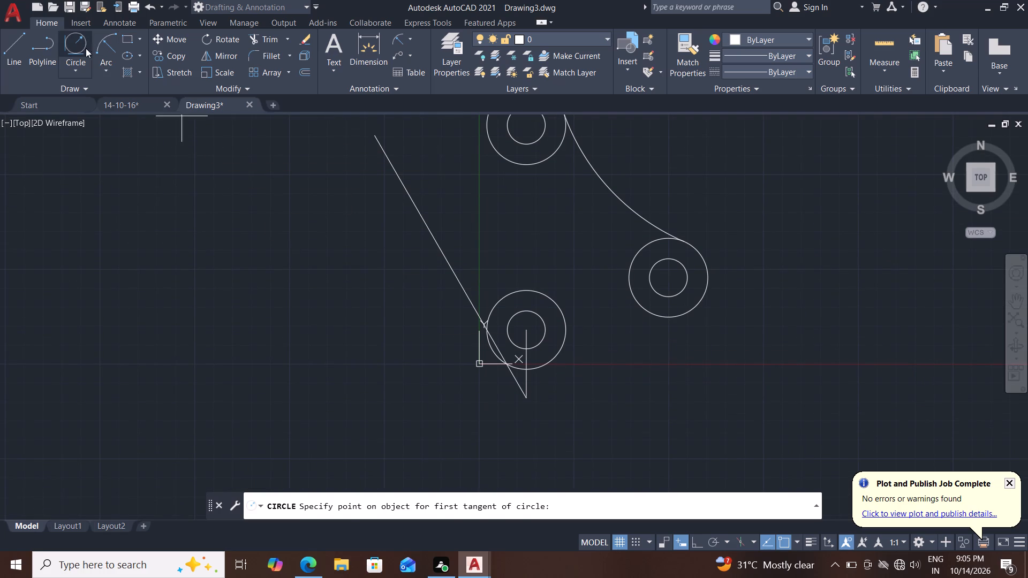
click(550, 358)
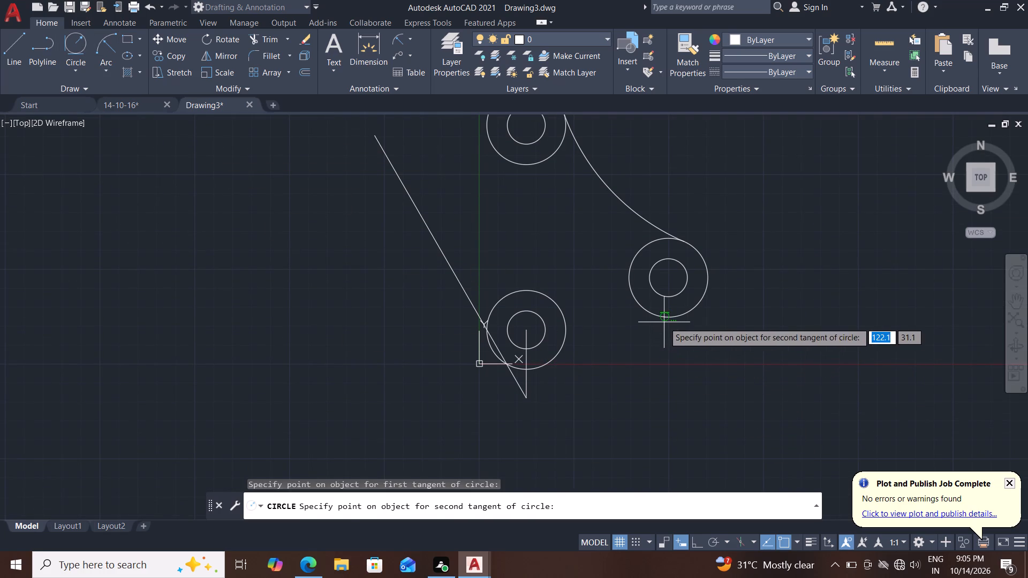
click(664, 322)
text(100)
key(Return)
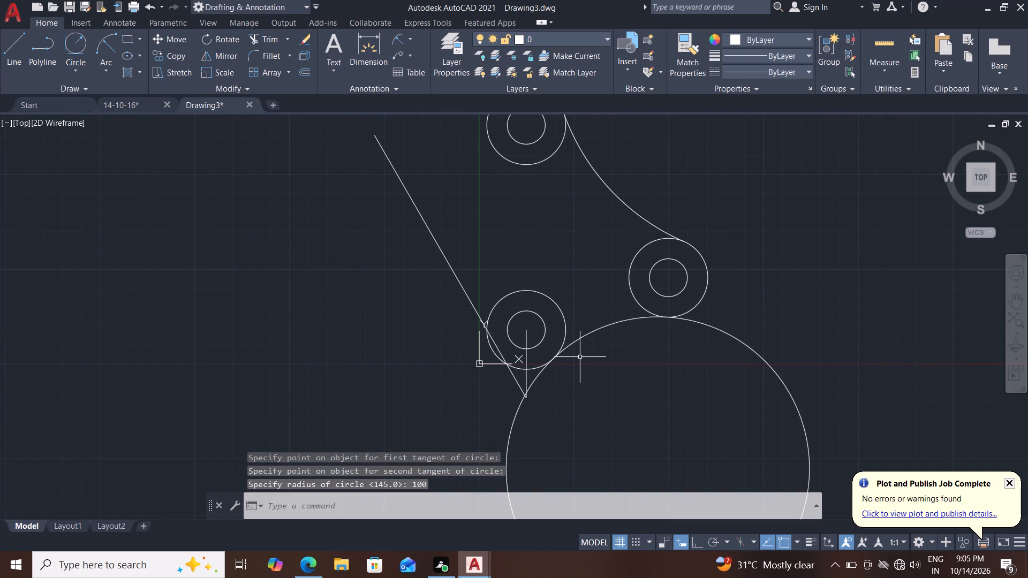
Trim the 100-radius circle and its leftover pieces near the vertical line, keeping only the arc between the lower and right-hand circles.
click(269, 37)
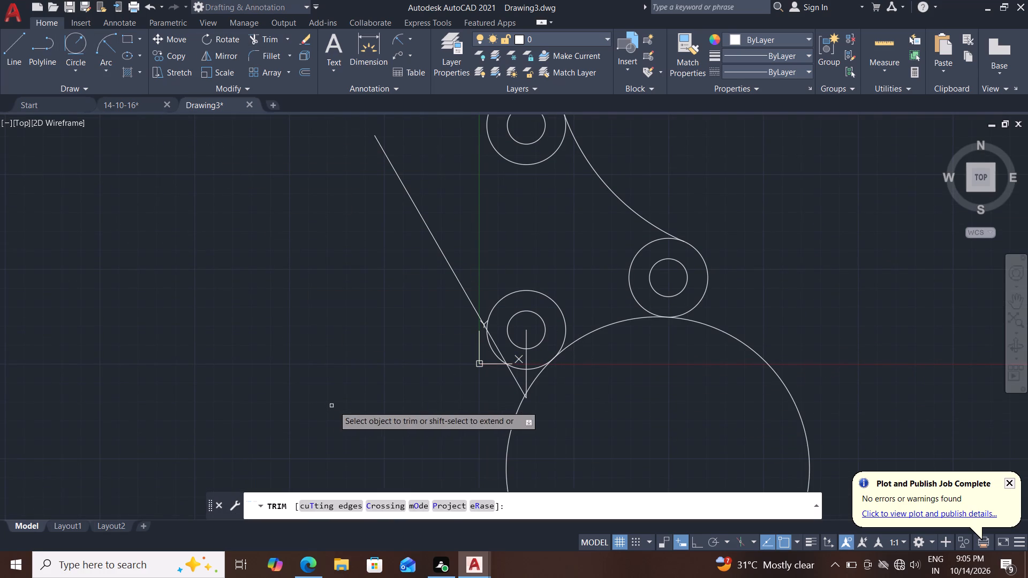
drag(339, 406, 619, 435)
scroll(619, 410, down, 1)
scroll(618, 410, up, 1)
scroll(562, 385, up, 3)
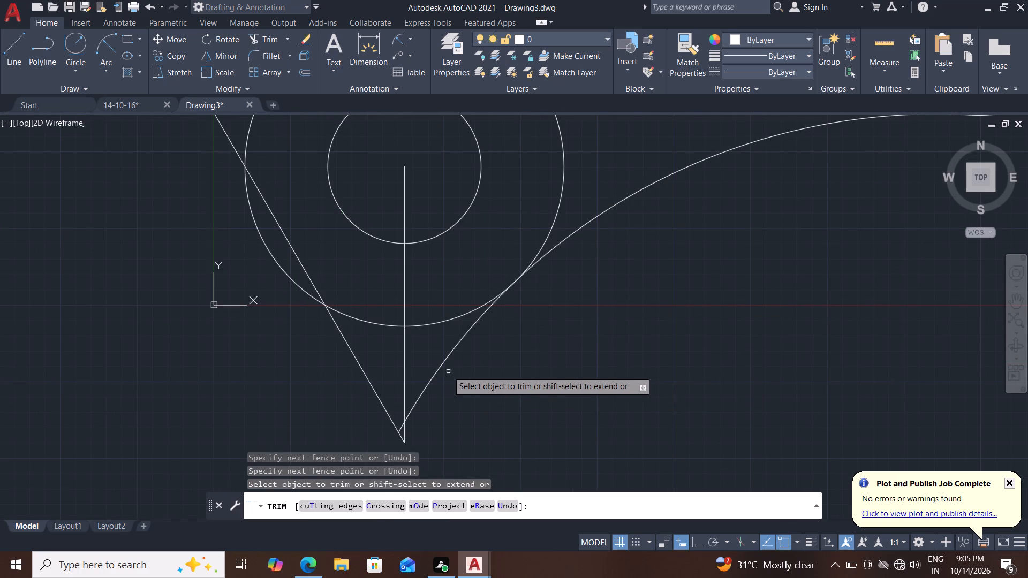
drag(444, 368, 434, 359)
scroll(385, 399, up, 2)
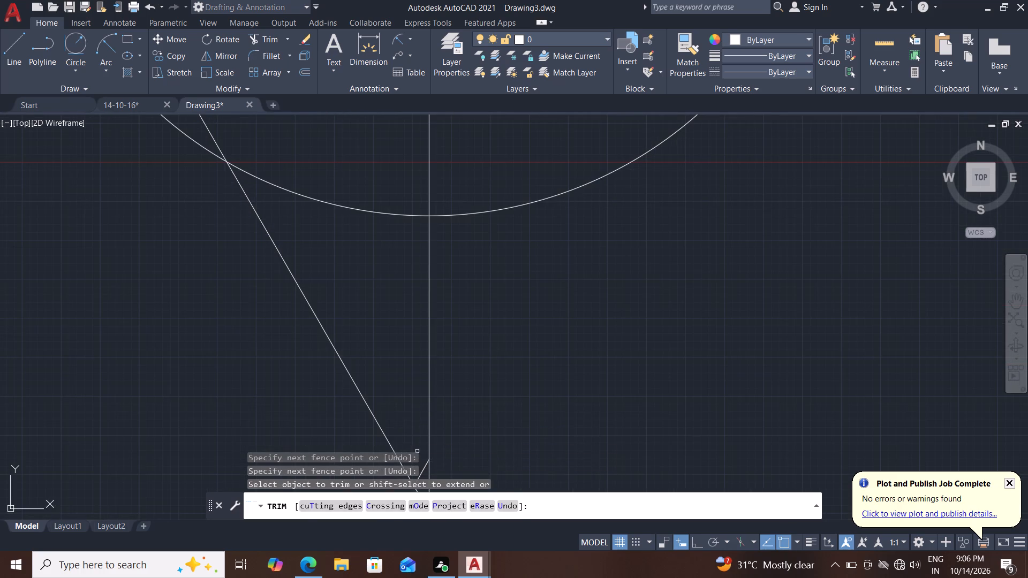
middle_drag(412, 430, 409, 237)
drag(413, 250, 423, 284)
scroll(489, 270, down, 3)
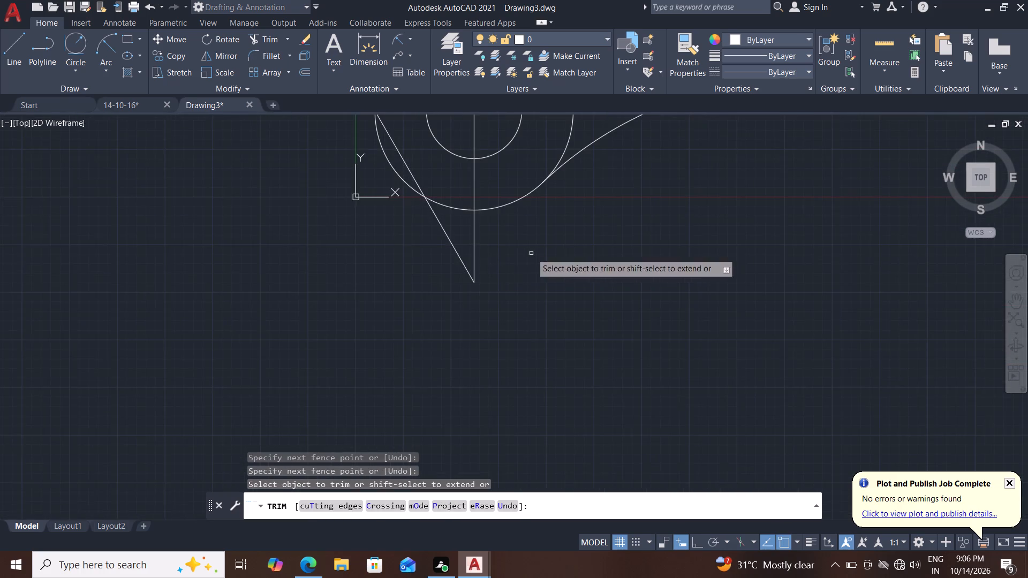
middle_drag(536, 252, 507, 373)
key(Escape)
key(Escape)
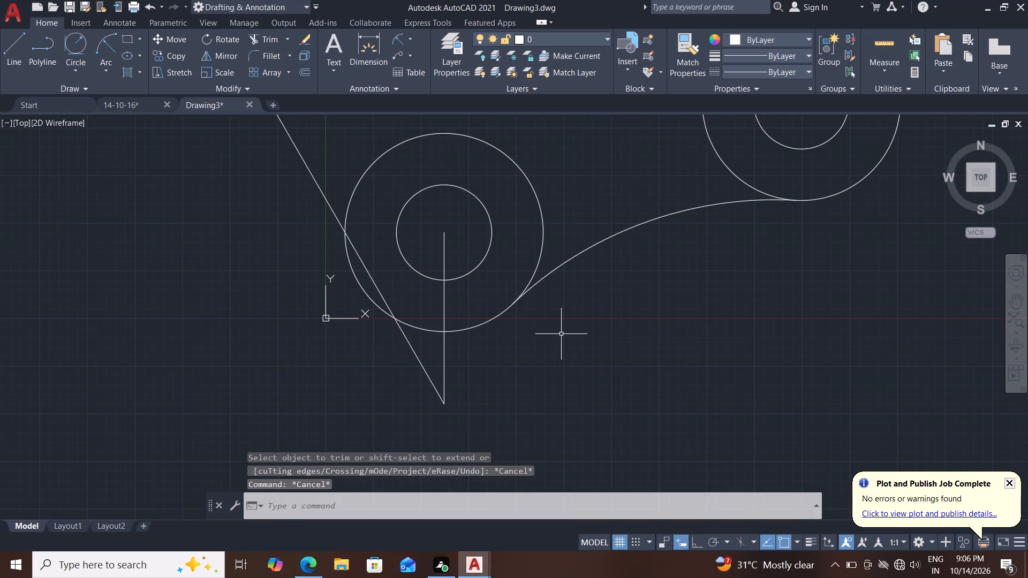
Draw a circle of radius 120 centred on the lower end of the vertical line.
scroll(561, 334, down, 3)
scroll(564, 344, up, 1)
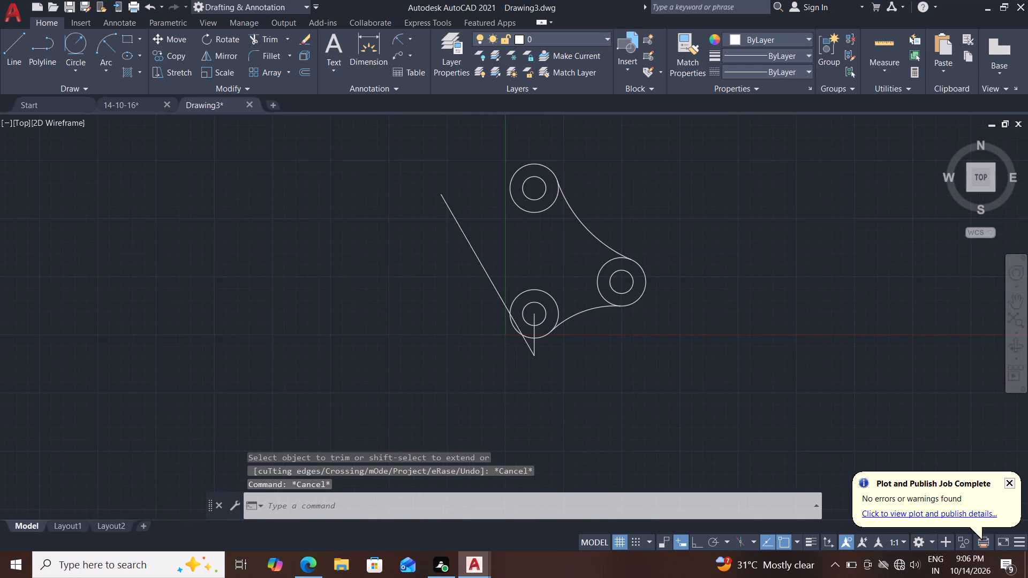
scroll(582, 349, down, 1)
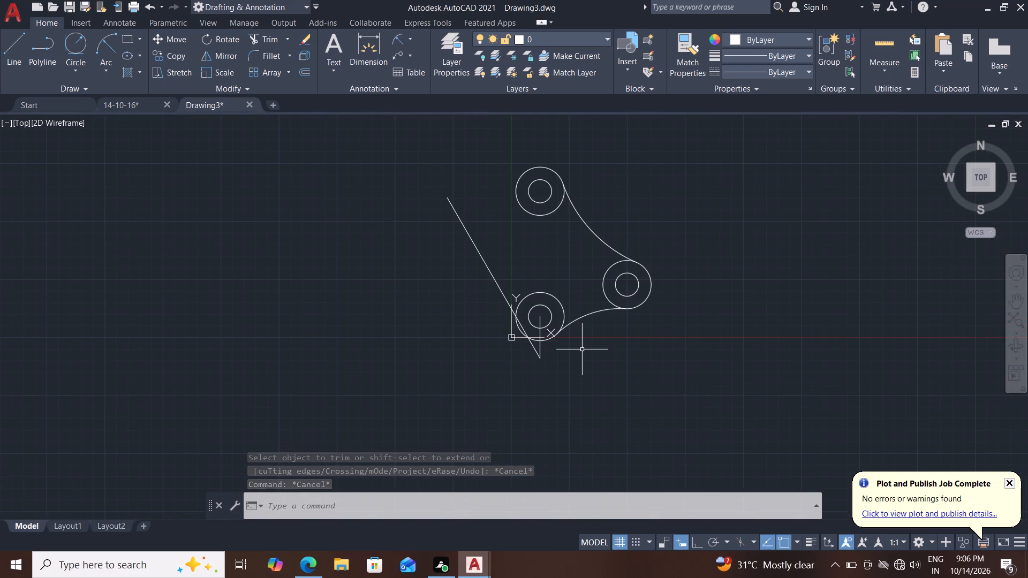
click(85, 62)
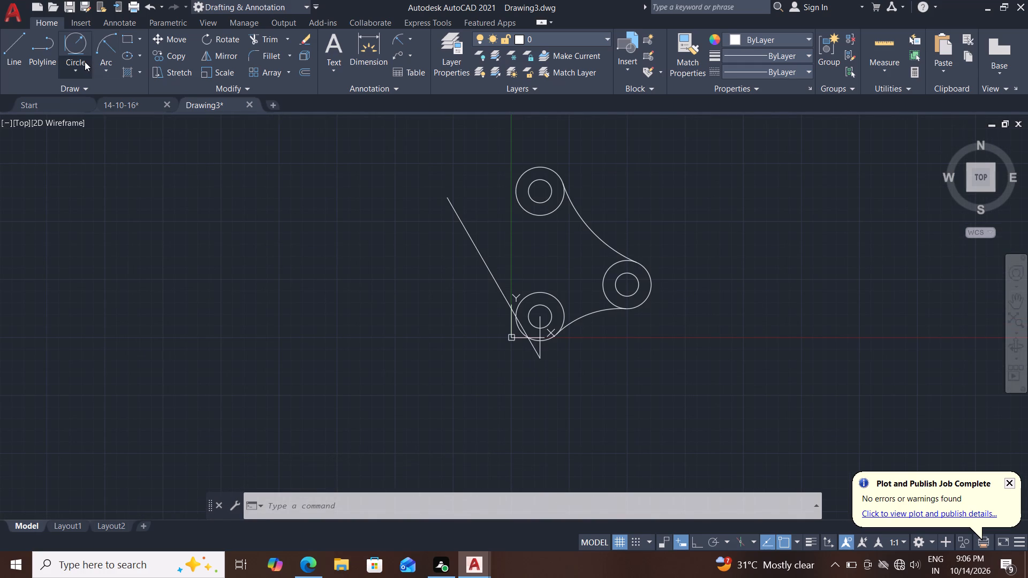
click(84, 90)
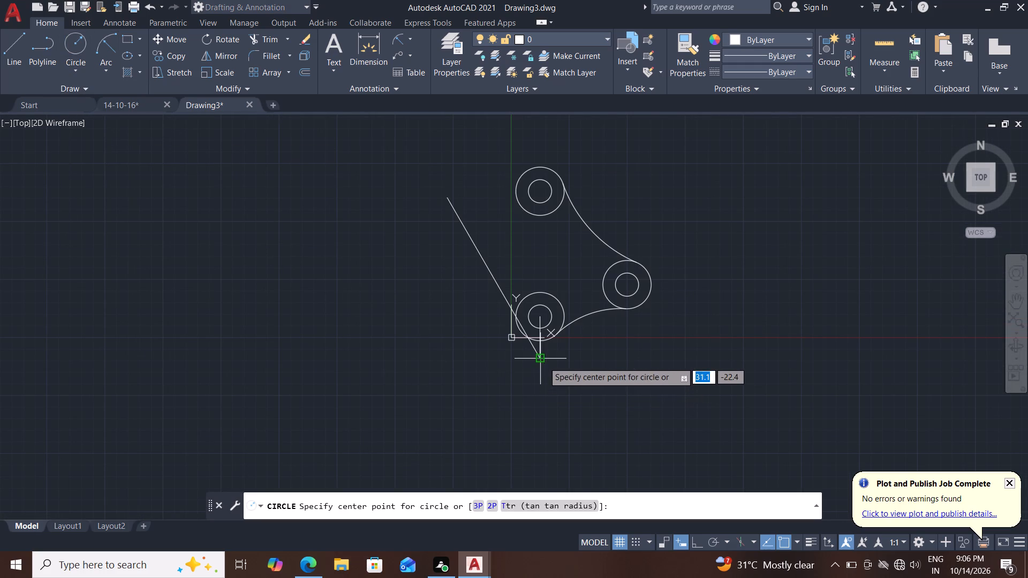
drag(543, 362, 541, 352)
text(120)
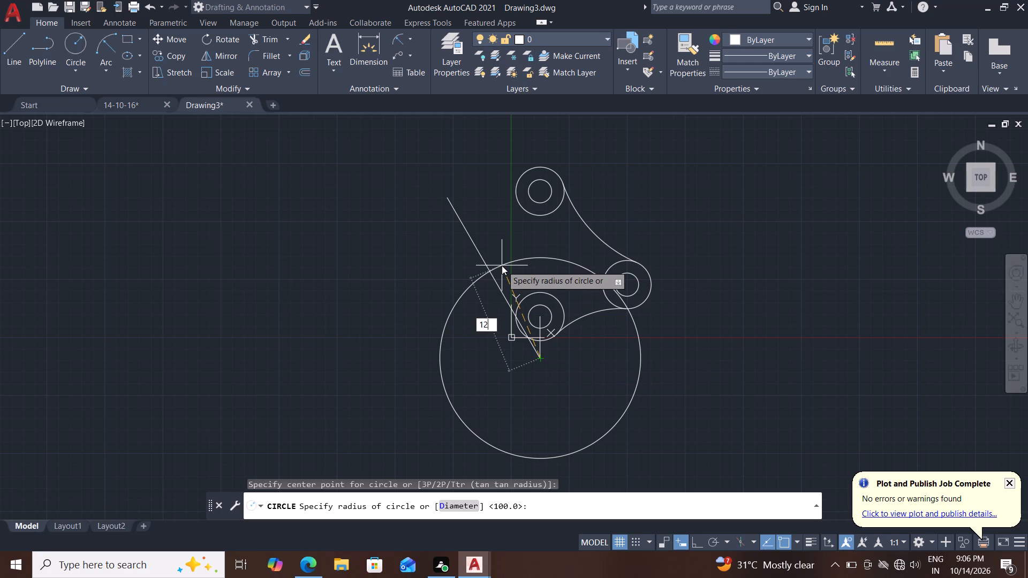
key(Return)
Extend the vertical line upward through both concentric circle pairs to the top of the upper 26-radius circle.
scroll(568, 315, up, 1)
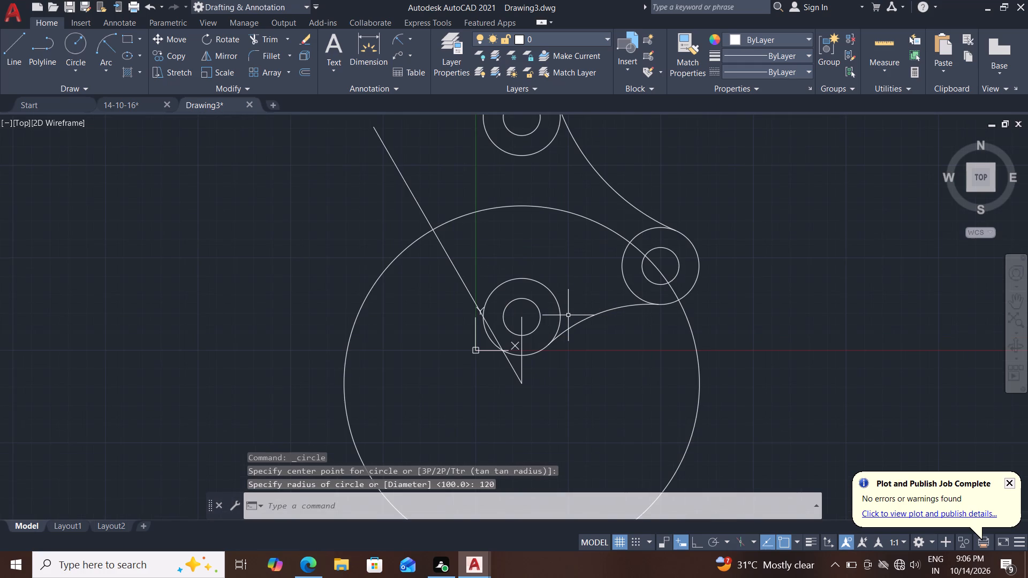
middle_drag(559, 272, 555, 290)
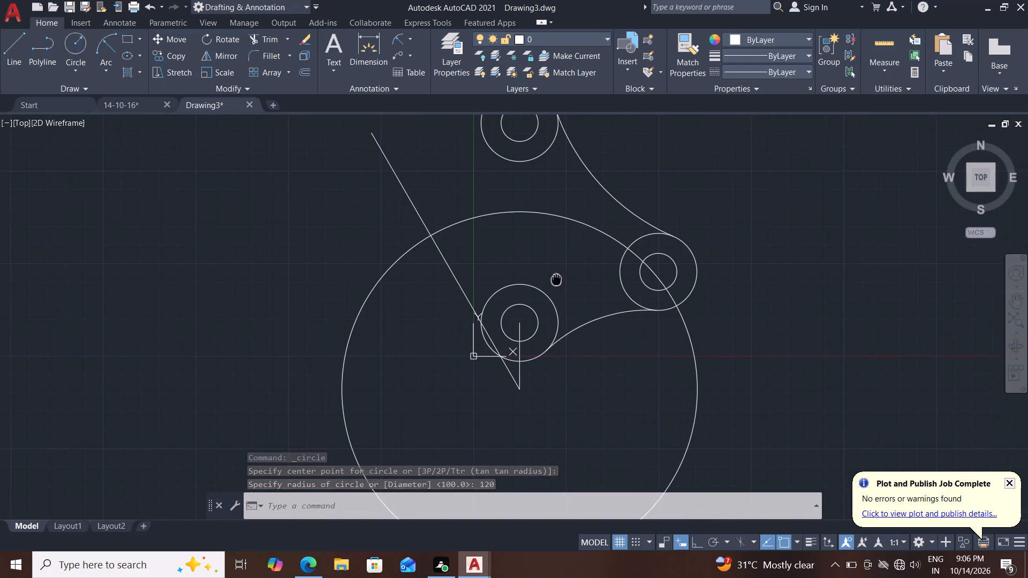
middle_drag(555, 290, 543, 317)
text(ex)
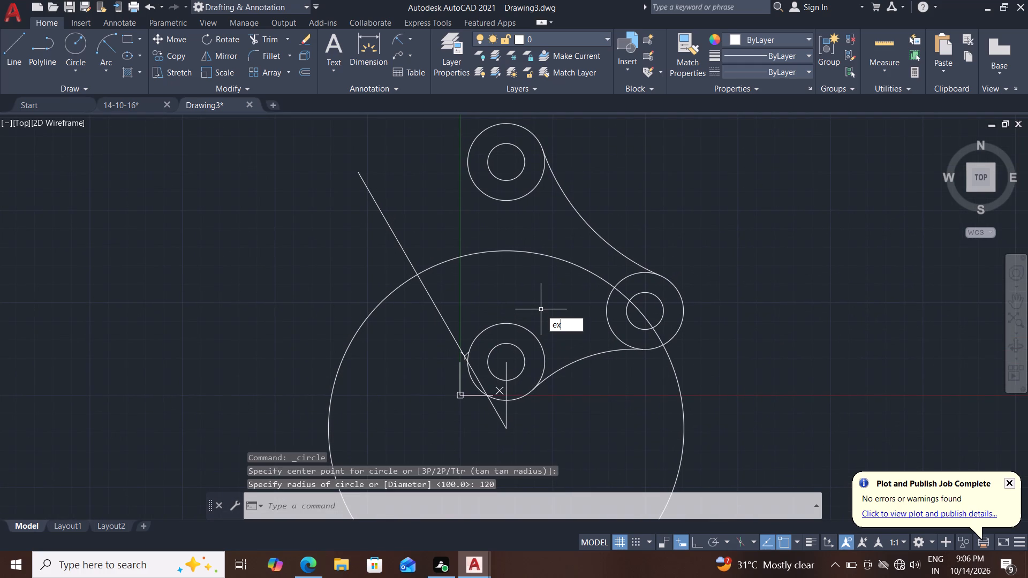
key(Return)
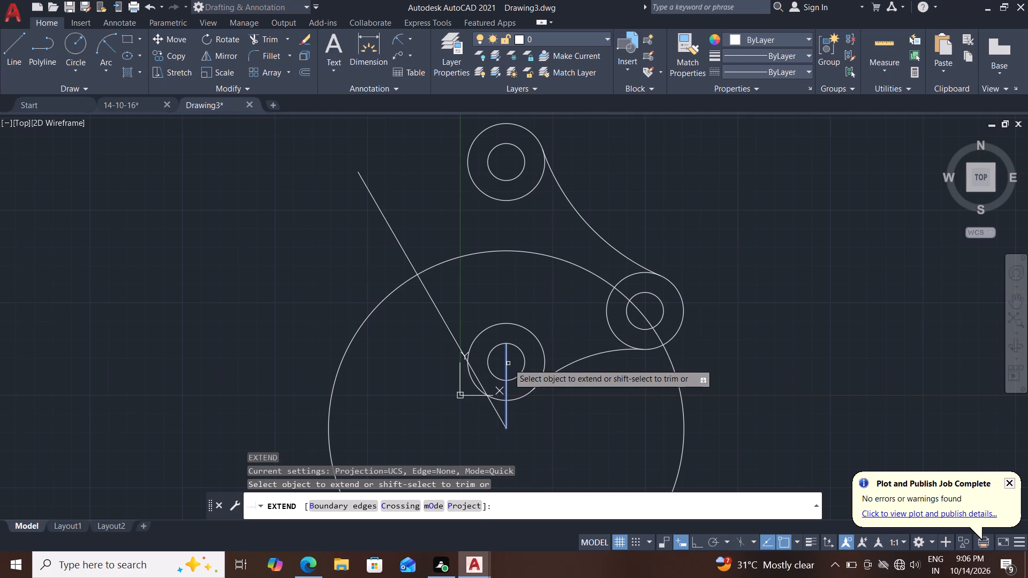
click(508, 363)
click(505, 352)
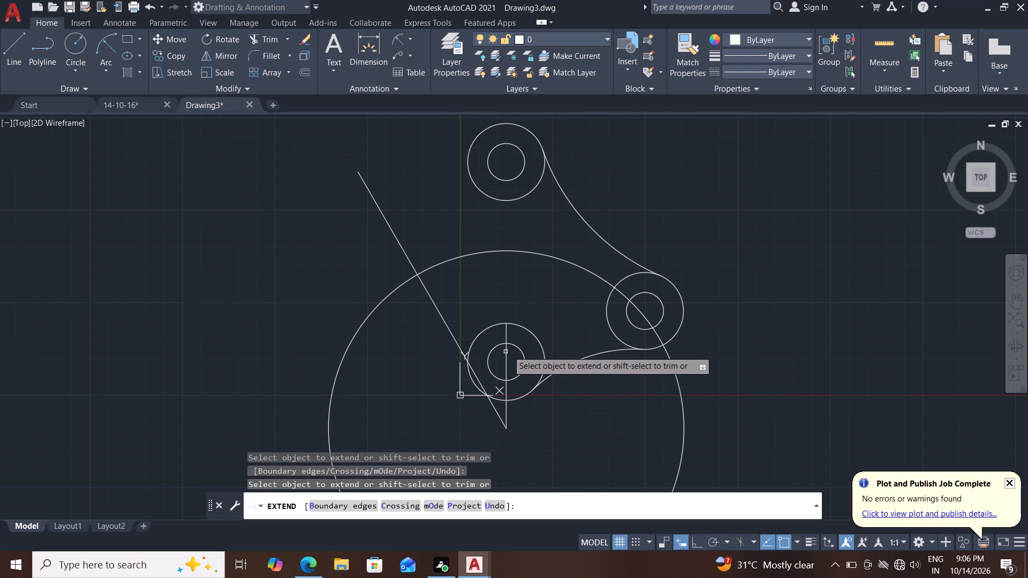
click(508, 334)
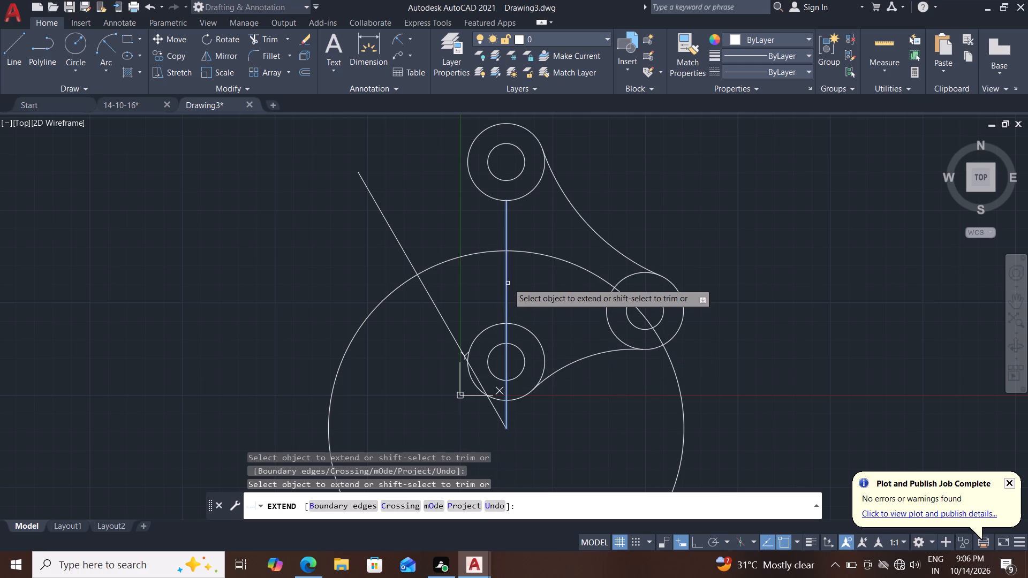
click(508, 283)
click(504, 217)
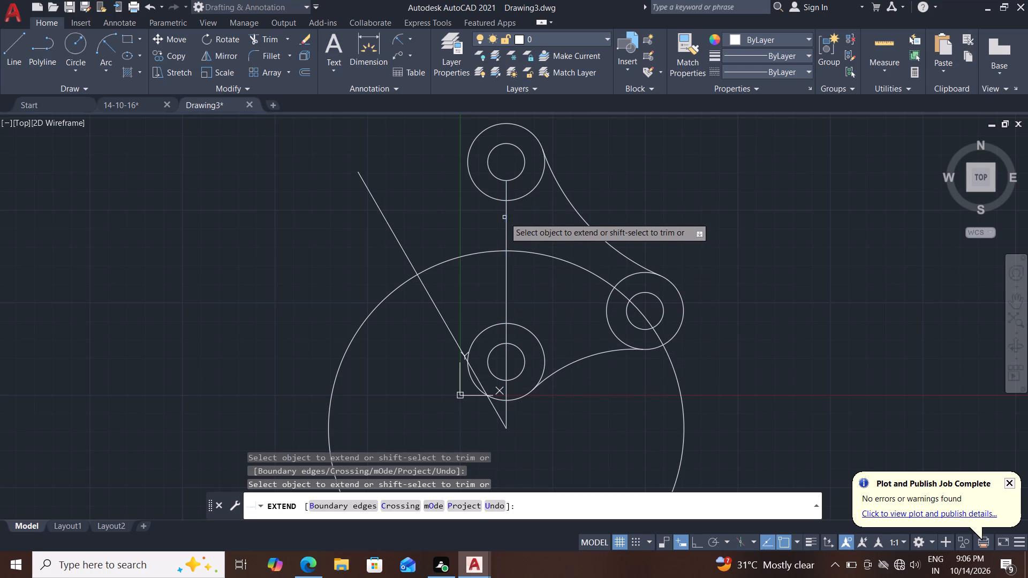
click(505, 188)
click(505, 164)
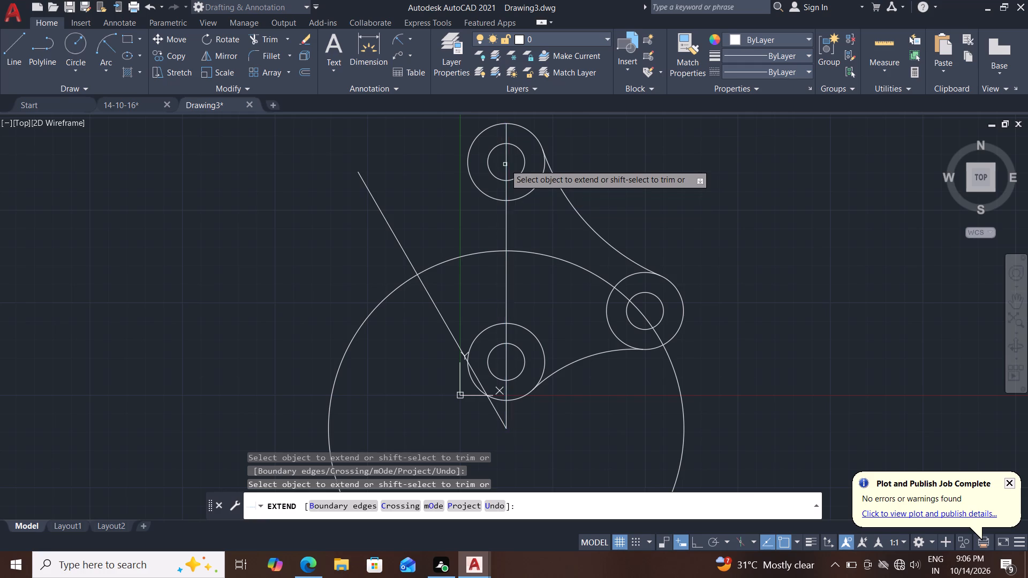
middle_drag(542, 206, 537, 244)
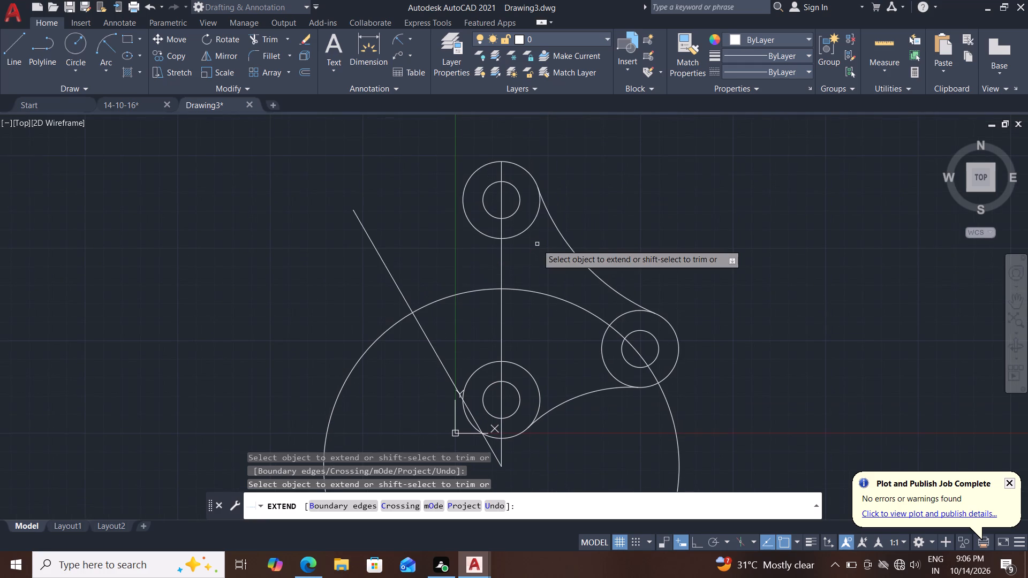
key(Escape)
key(Escape)
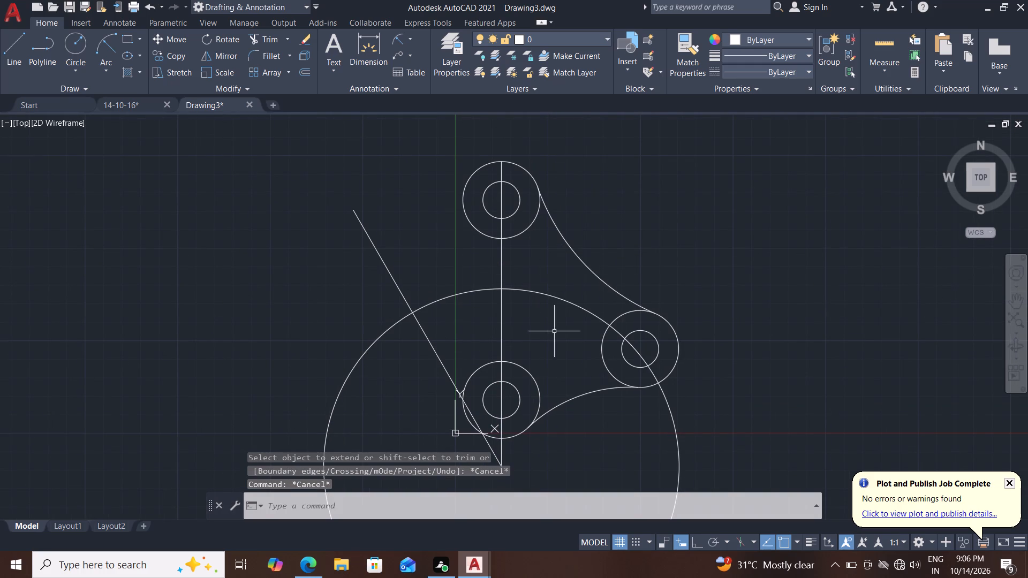
Draw concentric circles of radius 8 and 16 centred where the angled line crosses the 120-radius circle.
middle_drag(571, 392, 560, 283)
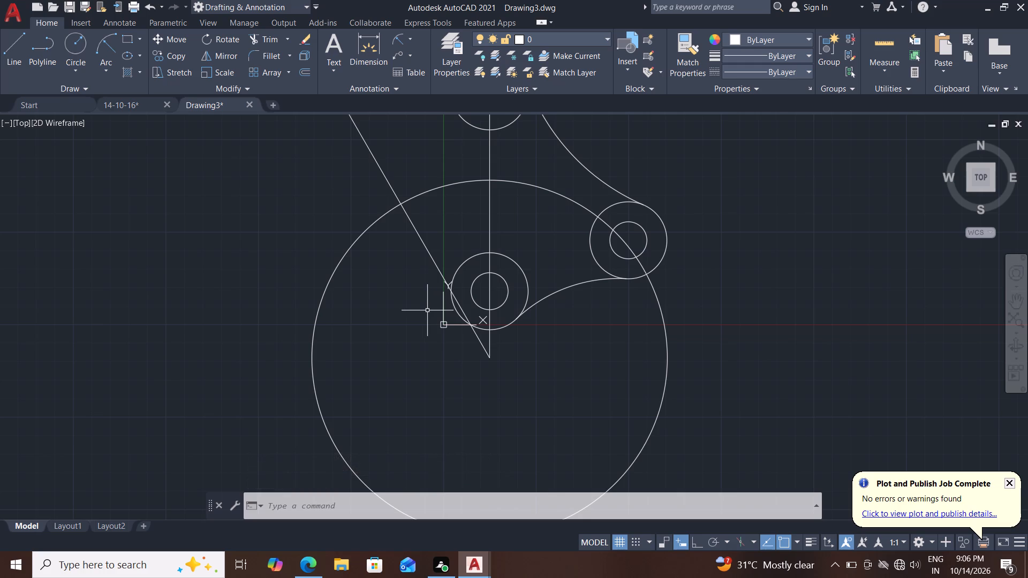
click(78, 39)
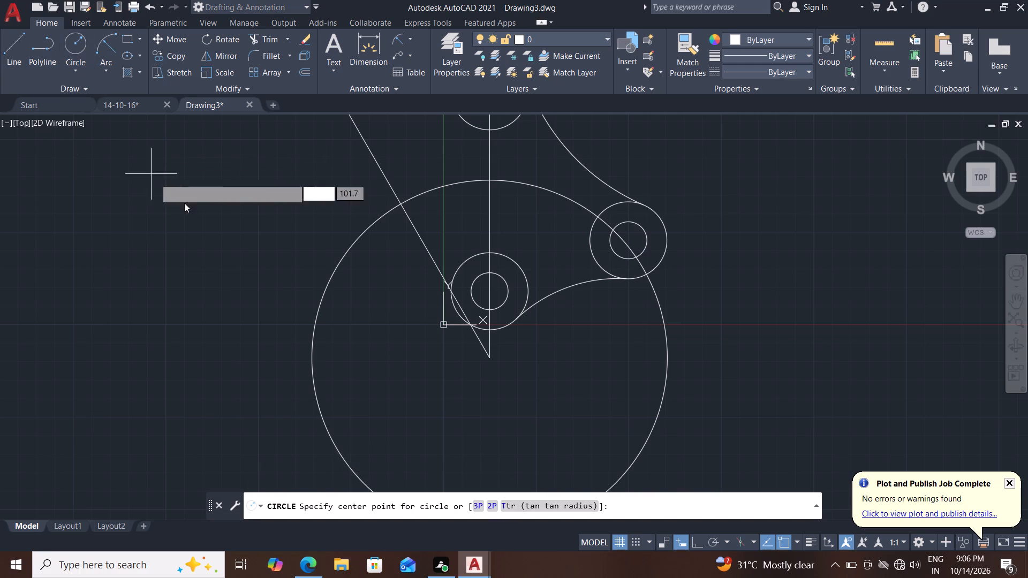
click(399, 206)
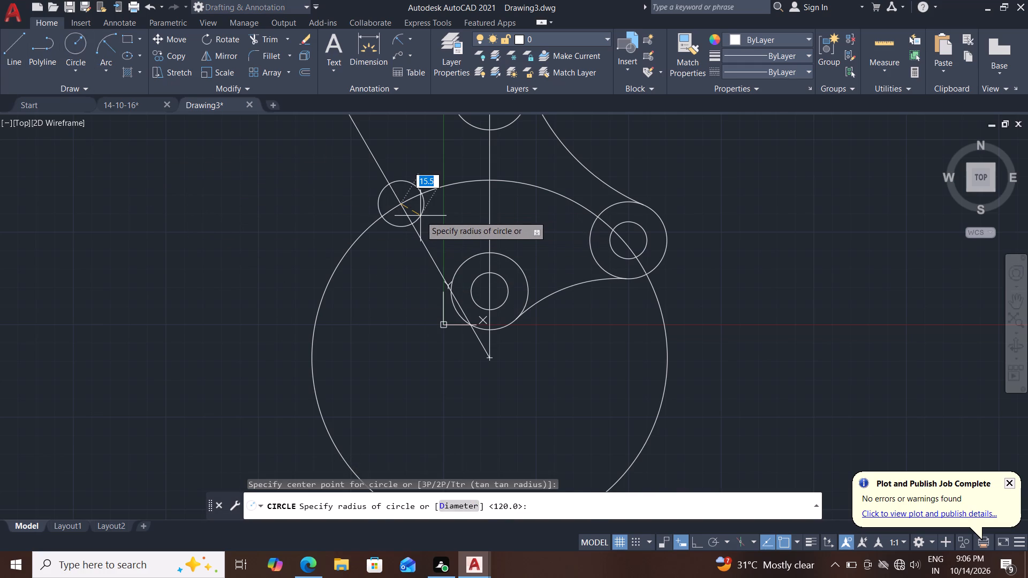
key(8)
key(Return)
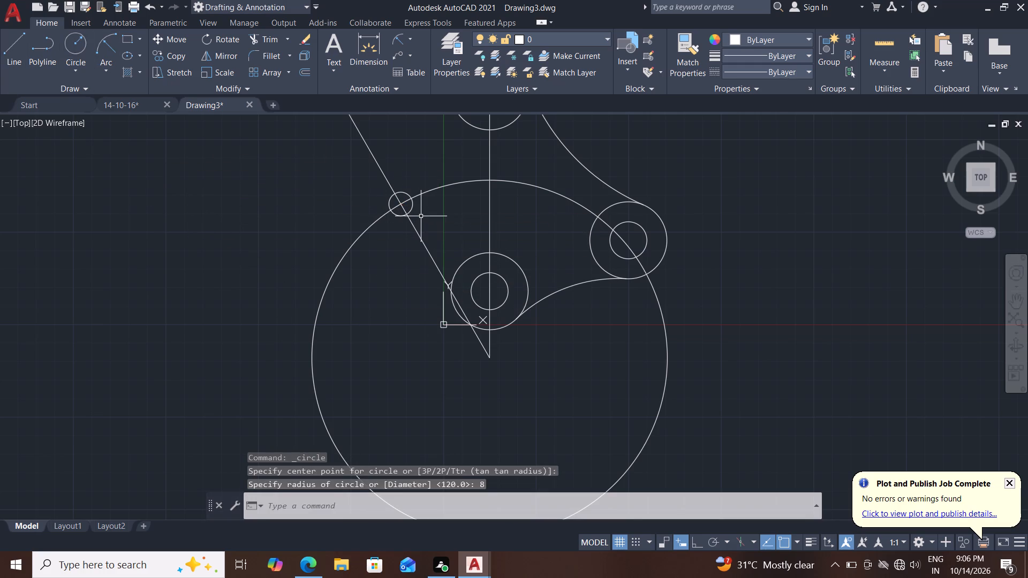
click(71, 40)
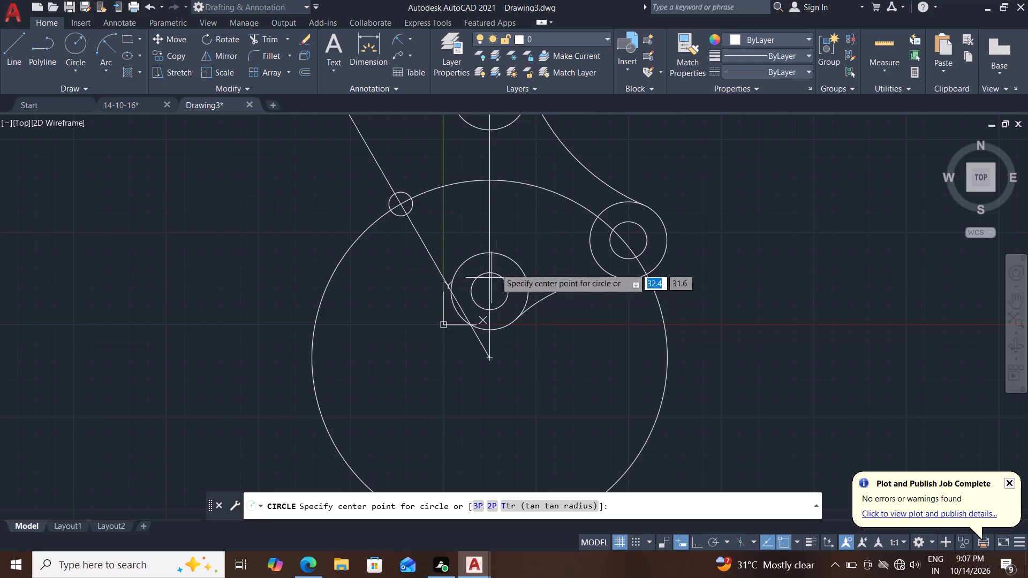
drag(405, 203, 410, 199)
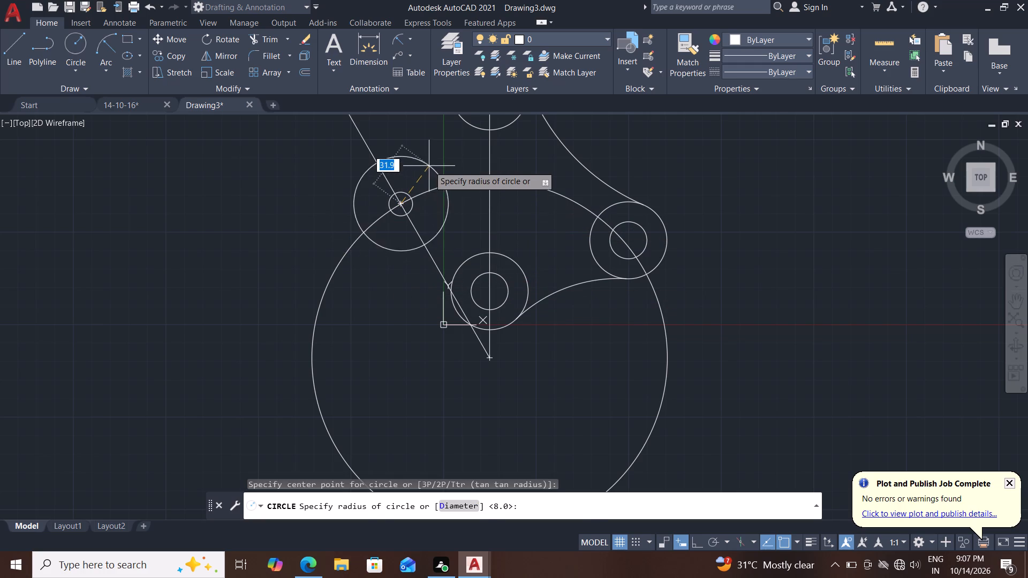
text(16)
key(Return)
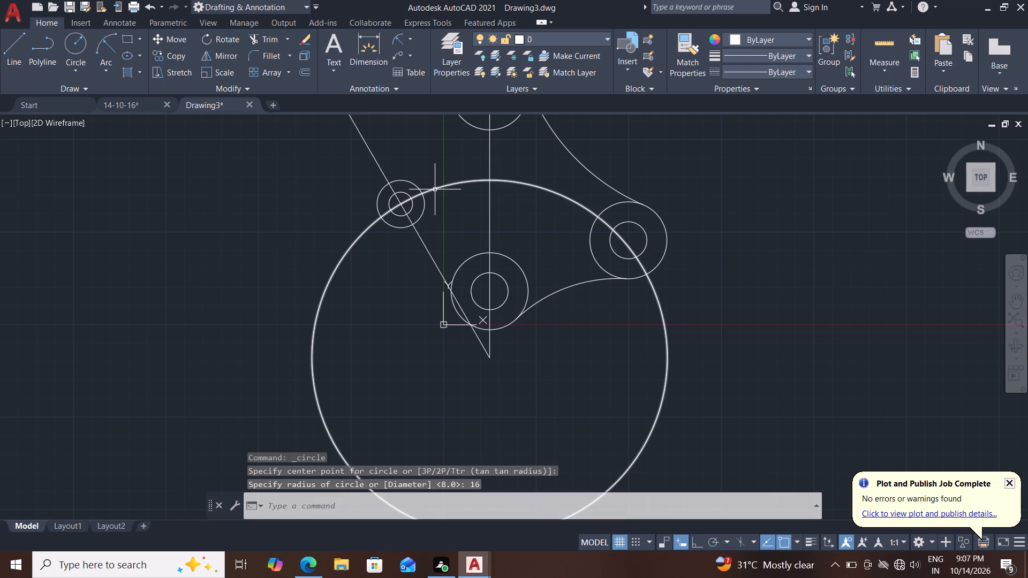
Draw concentric circles of radius 8 and 16 centred where the vertical line crosses the top of the 120-radius circle.
middle_drag(477, 229, 444, 244)
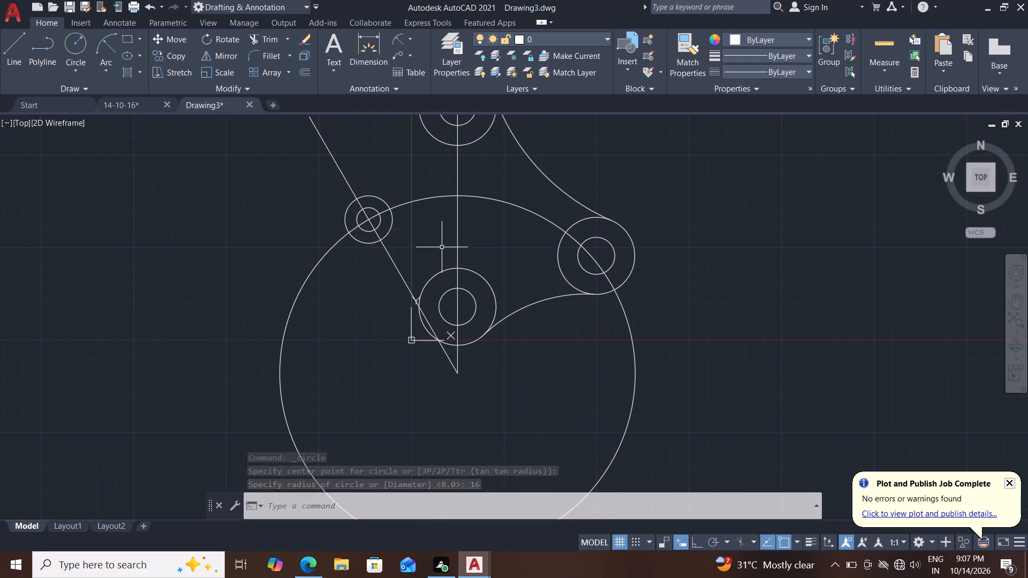
click(78, 39)
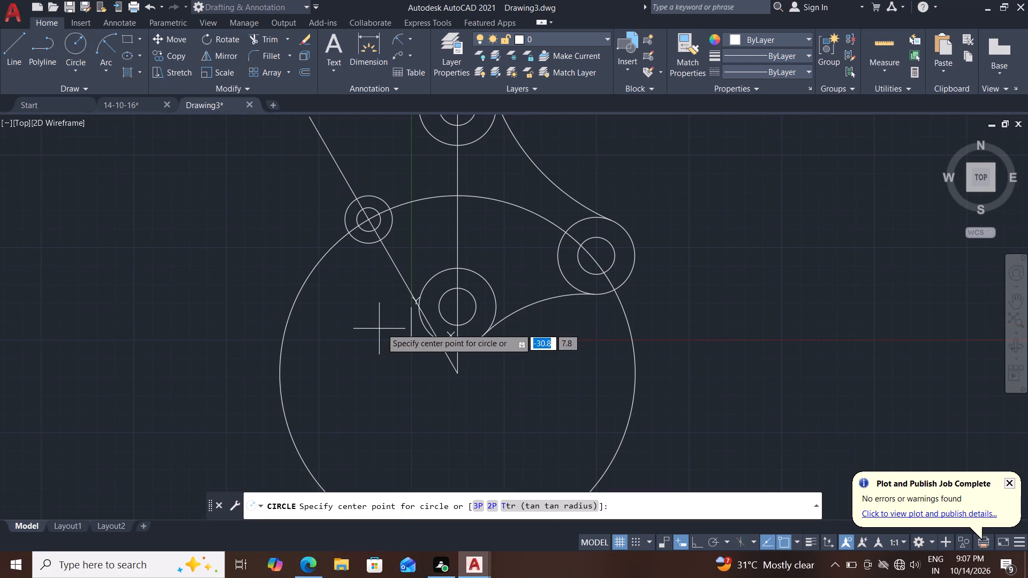
click(456, 197)
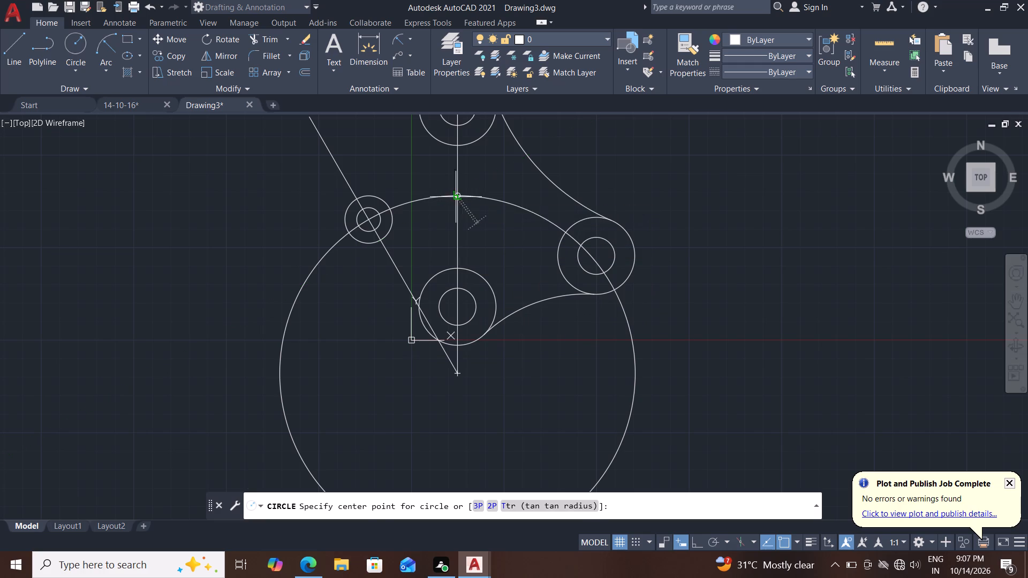
key(8)
key(Return)
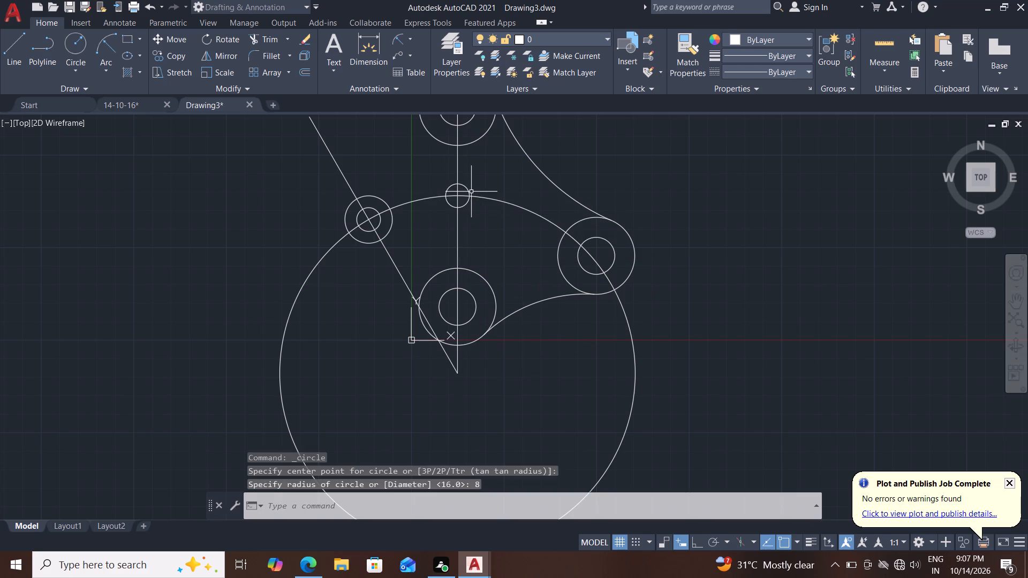
click(76, 41)
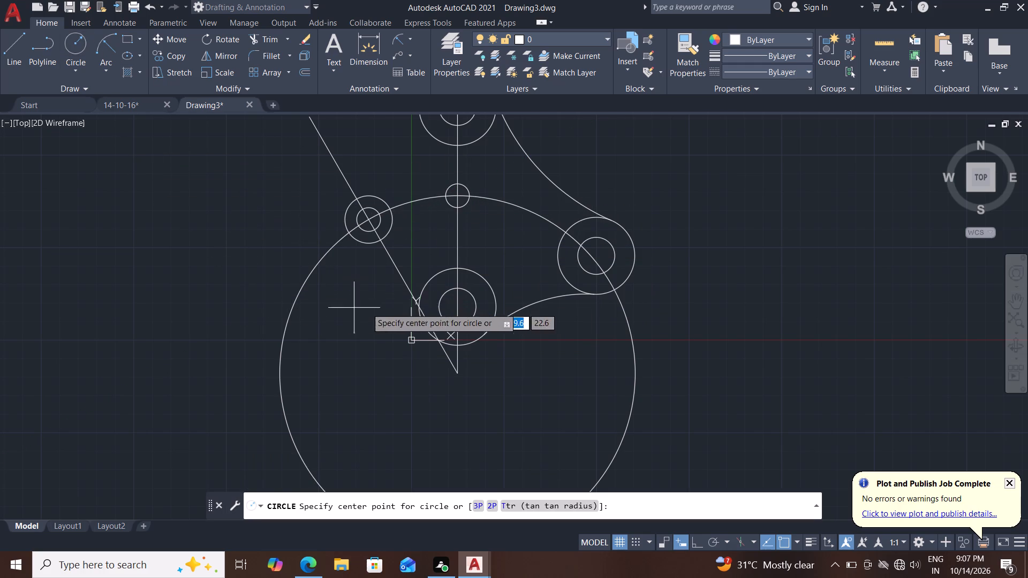
click(457, 197)
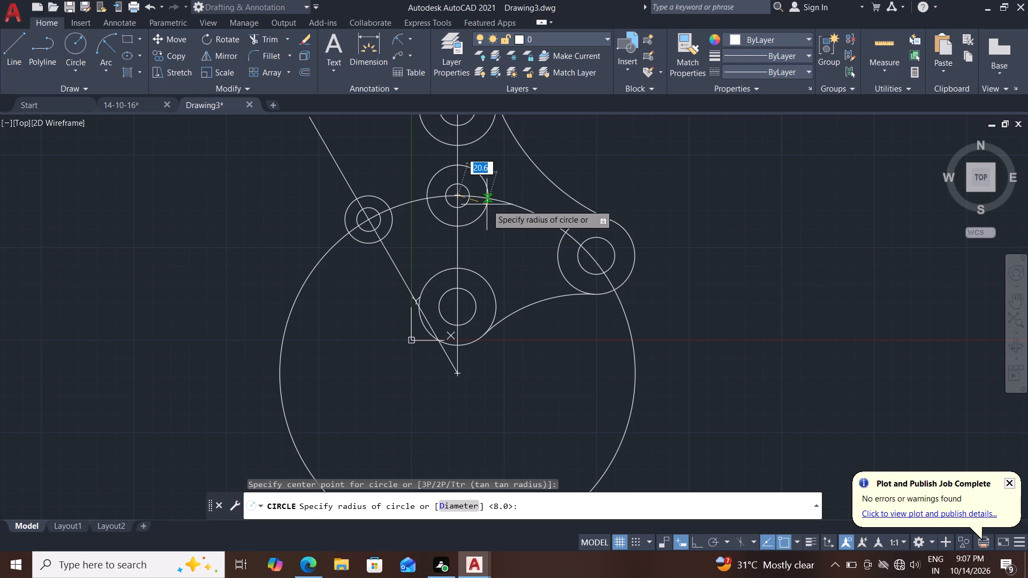
text(16)
key(Return)
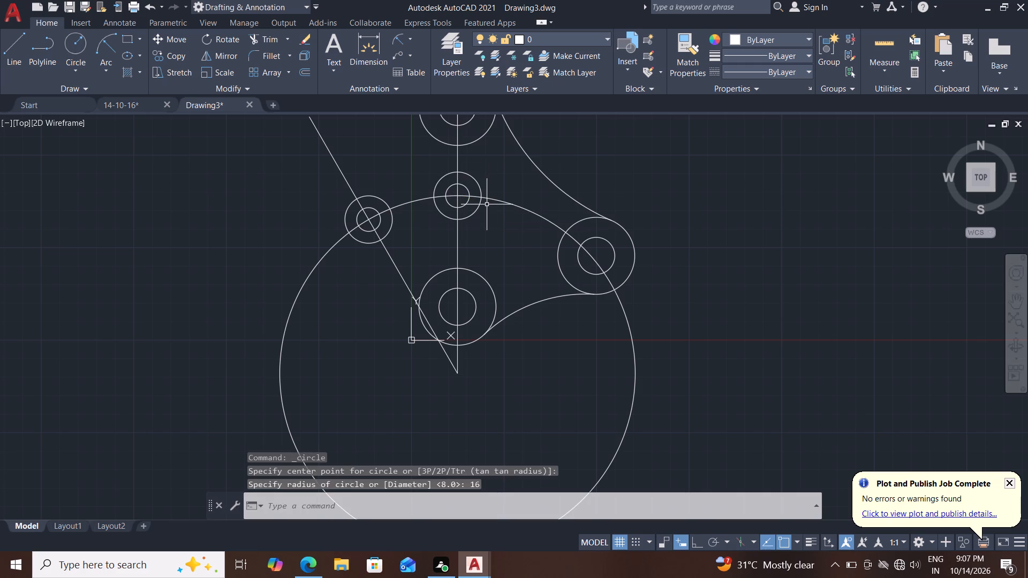
Trim the 120-radius circle and its leftovers in the right-hand circles, keeping only the arc spanning the two 16-radius circles.
middle_drag(327, 284, 327, 270)
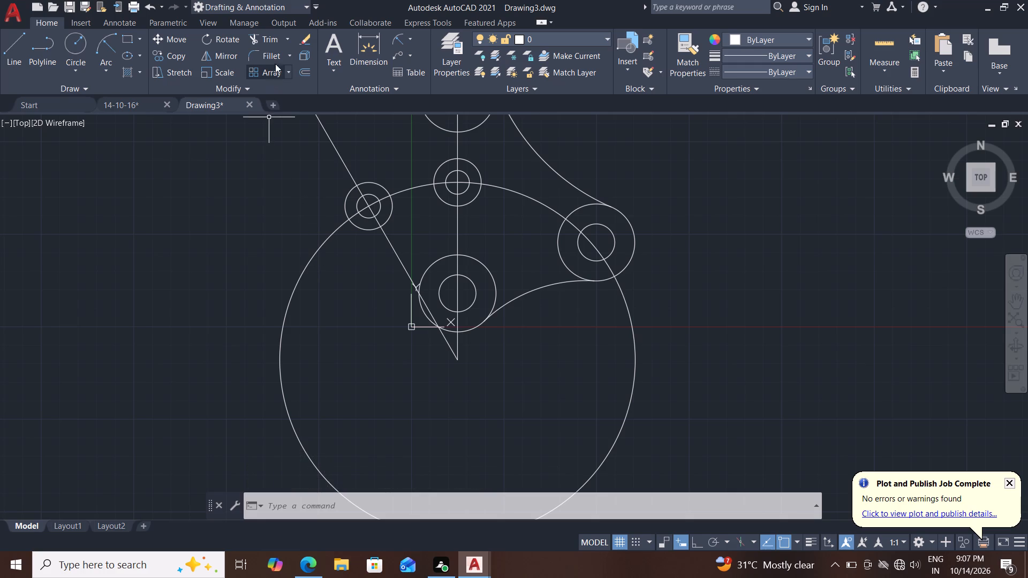
click(270, 37)
drag(286, 218, 353, 302)
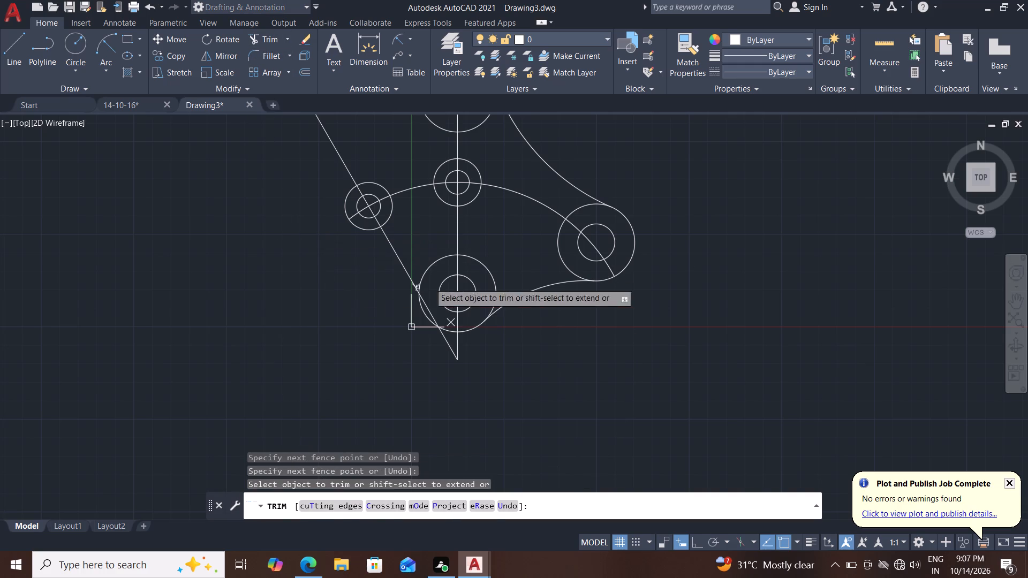
drag(539, 200, 534, 206)
scroll(586, 256, down, 1)
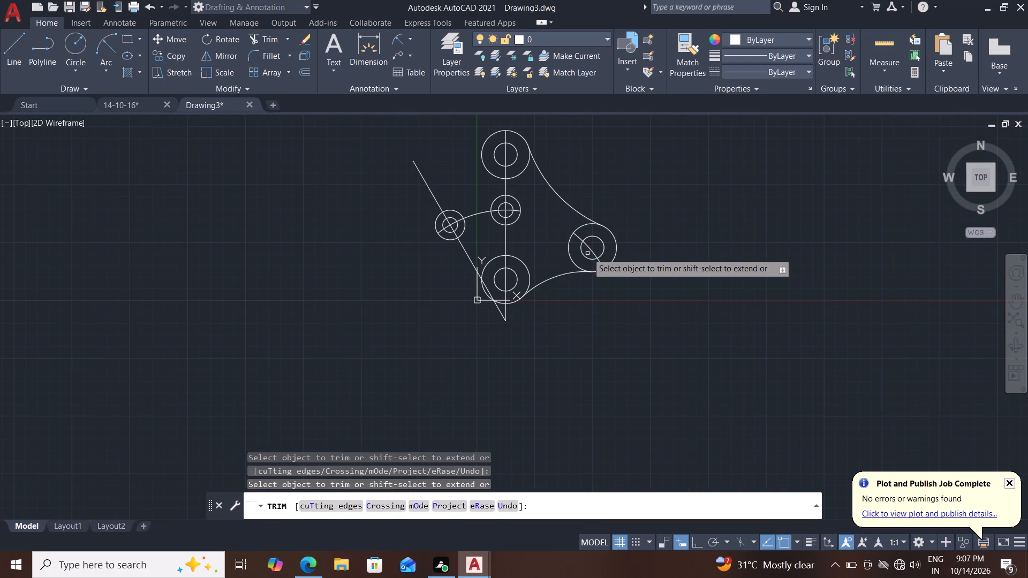
scroll(588, 252, up, 3)
drag(588, 252, 610, 224)
drag(637, 290, 617, 302)
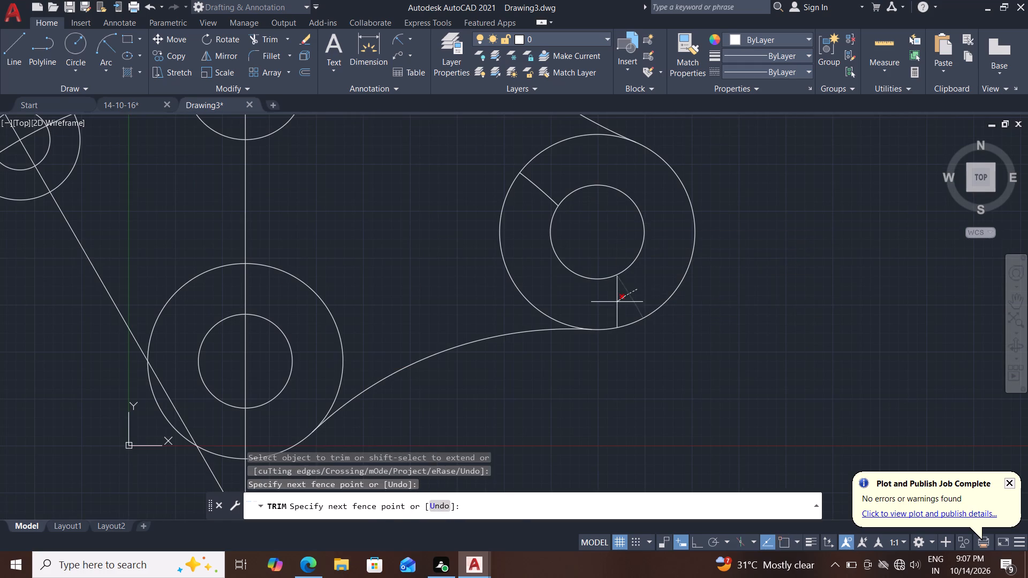
drag(617, 302, 615, 299)
drag(538, 217, 548, 163)
middle_drag(399, 178, 455, 298)
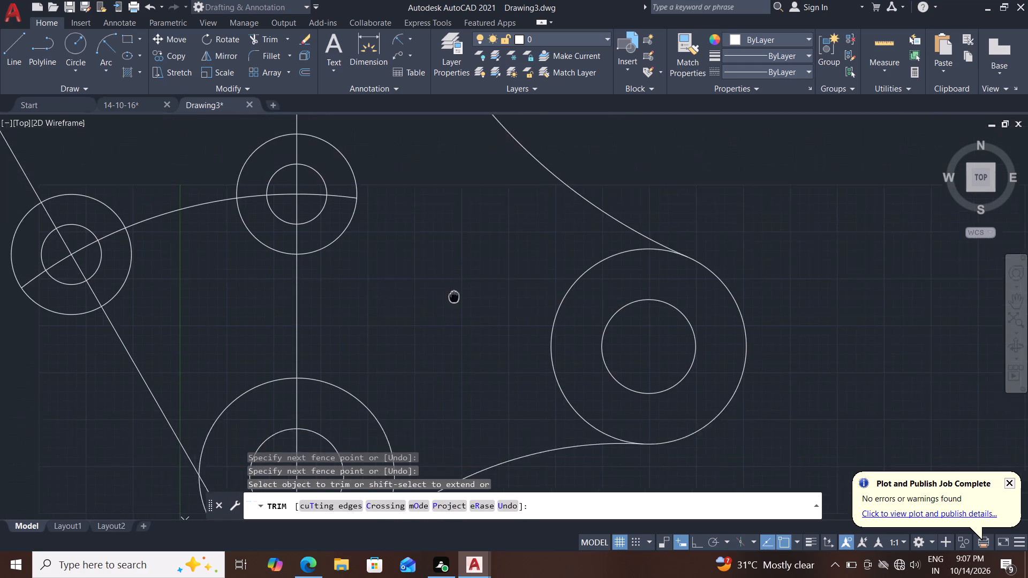
middle_drag(455, 298, 489, 326)
key(Escape)
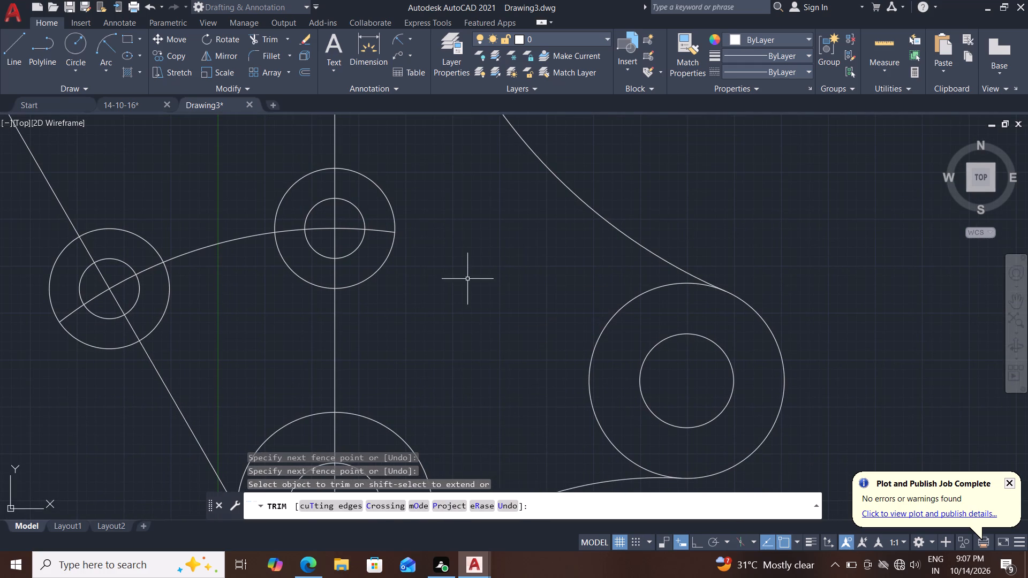
key(Escape)
key(Escape)
Offset the 120-radius arc at 8 spacing, making two copies on its outer side and two on its inner side.
key(o)
key(Return)
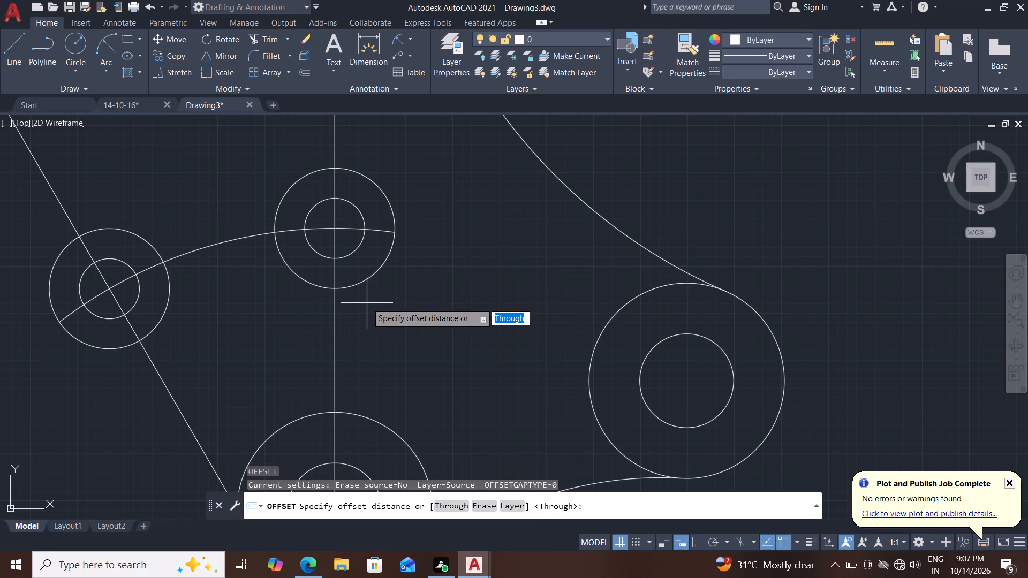
key(8)
key(Return)
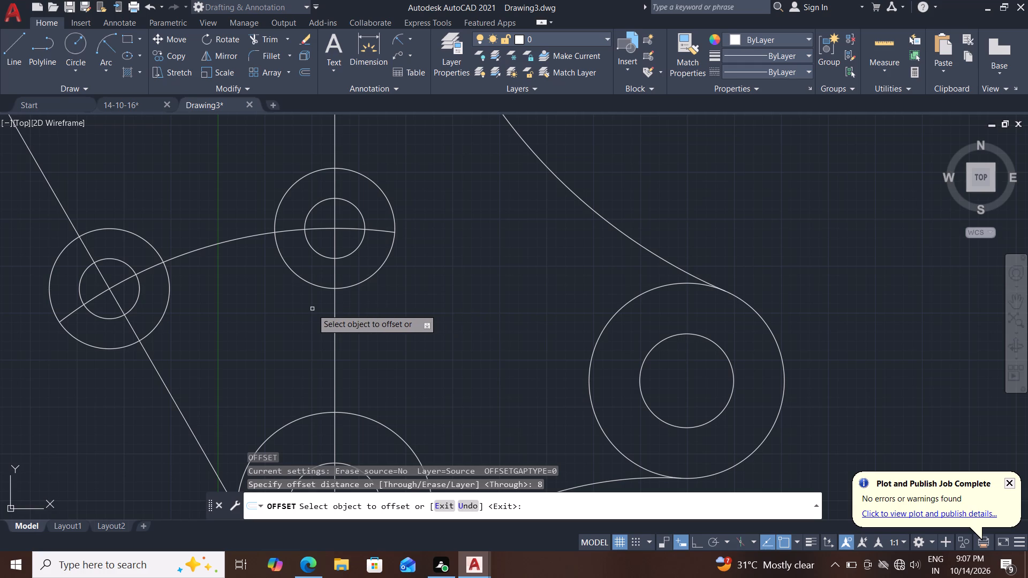
click(229, 241)
click(205, 187)
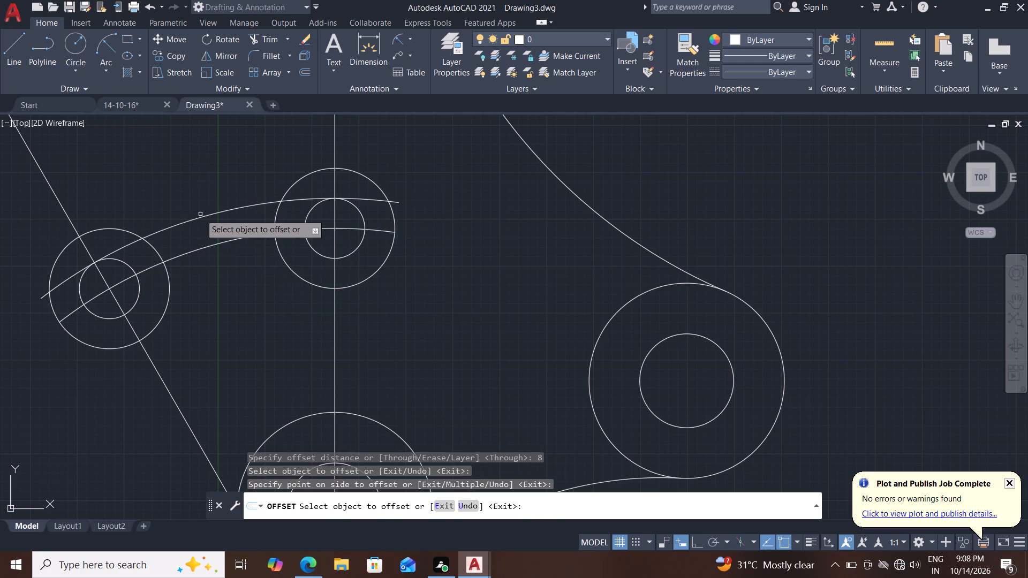
click(200, 218)
click(195, 187)
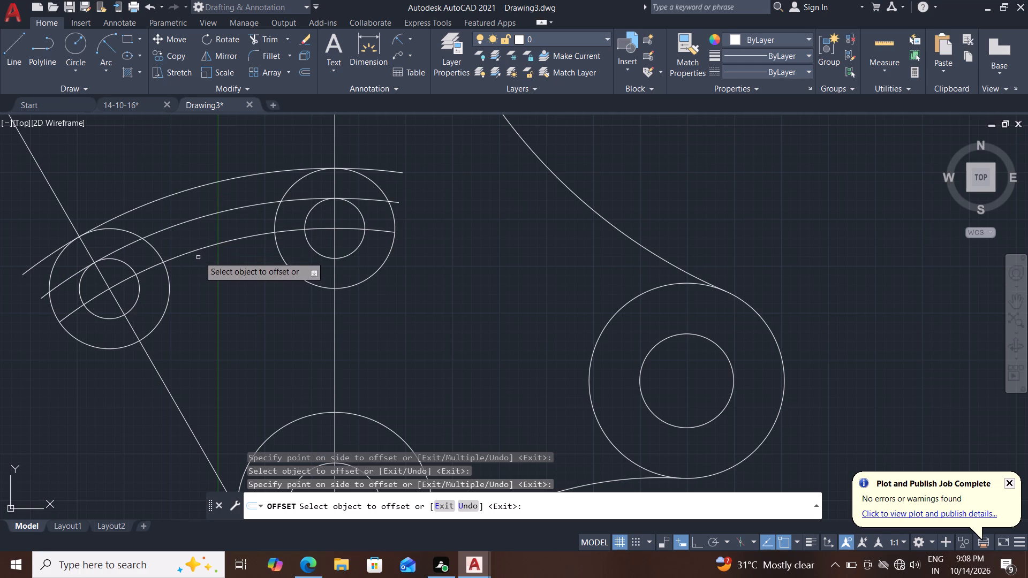
click(208, 247)
click(216, 277)
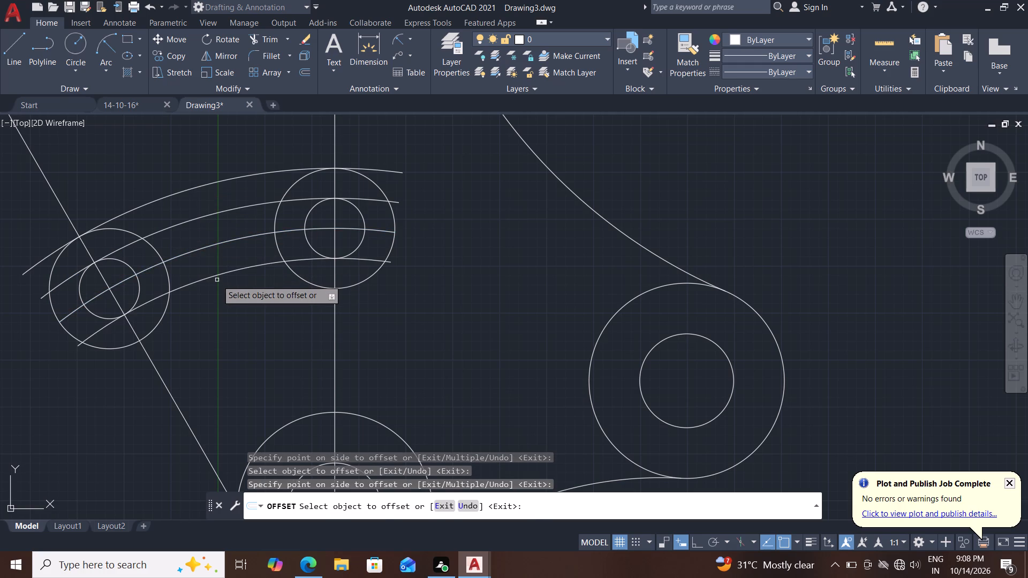
click(222, 274)
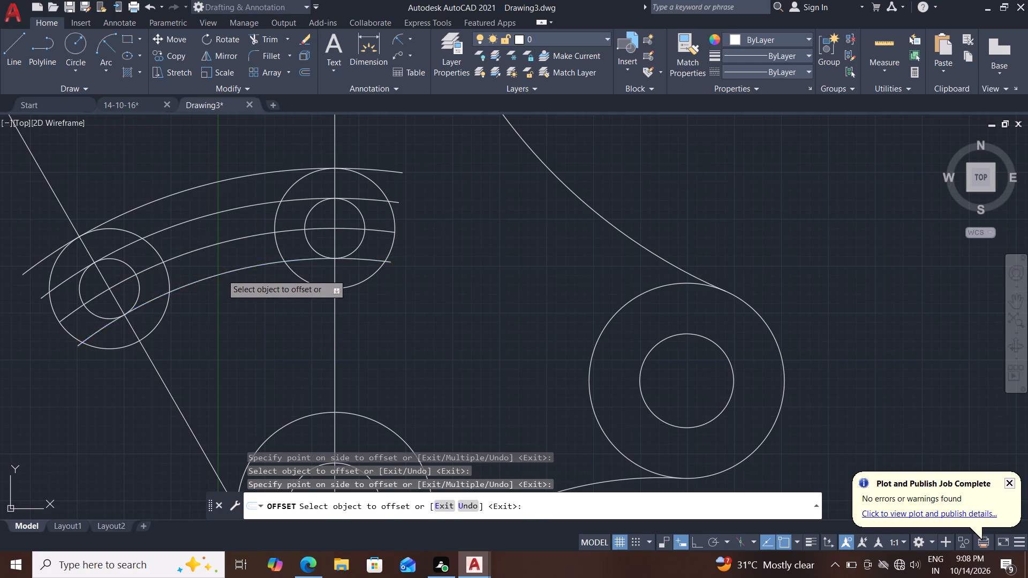
click(235, 333)
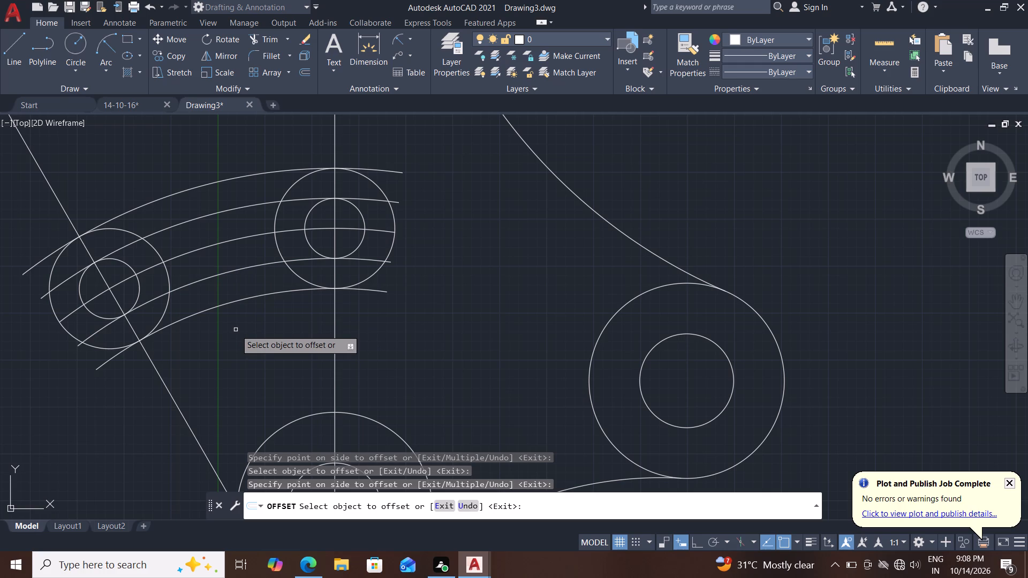
key(Escape)
key(Escape)
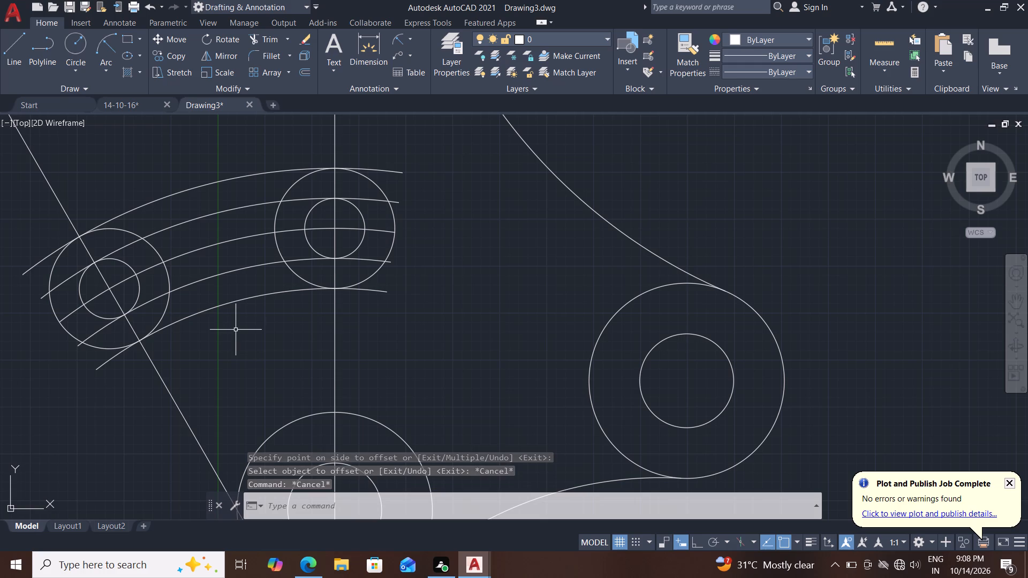
Trim both overhanging ends of the innermost offset arc back to its tangent points on the two 16-radius circles.
click(268, 41)
scroll(132, 381, up, 2)
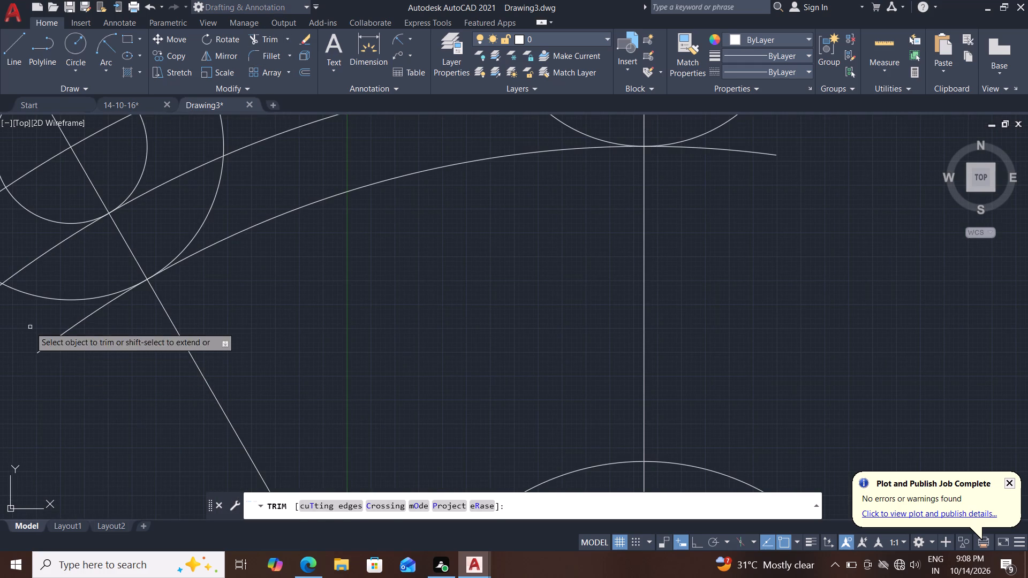
drag(30, 327, 86, 371)
scroll(86, 371, down, 3)
scroll(267, 326, up, 1)
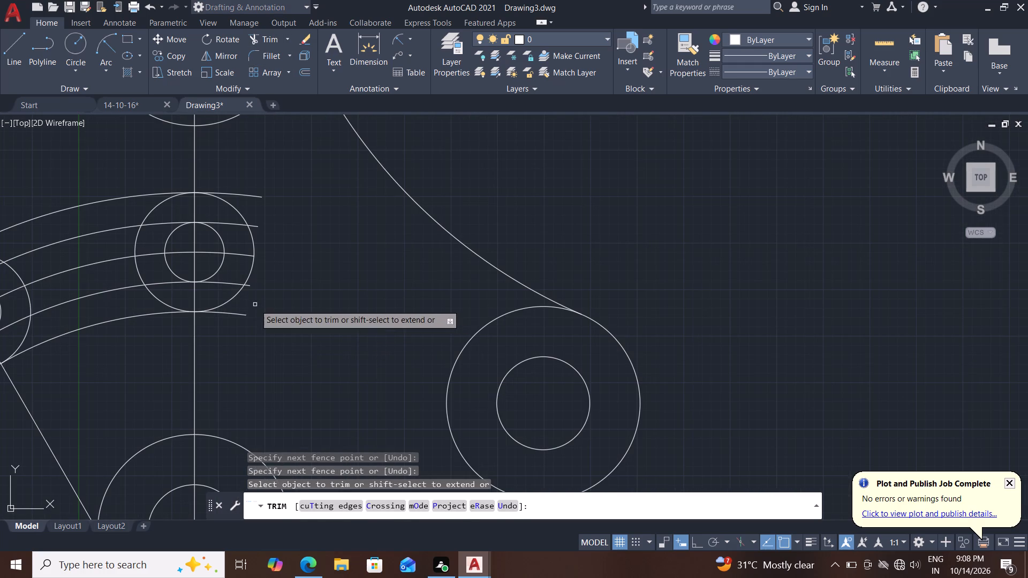
drag(255, 305, 223, 336)
Trim both ends of the first inward offset arc back to its tangent points on the two 8-radius circles.
scroll(240, 329, up, 1)
middle_drag(240, 329, 284, 405)
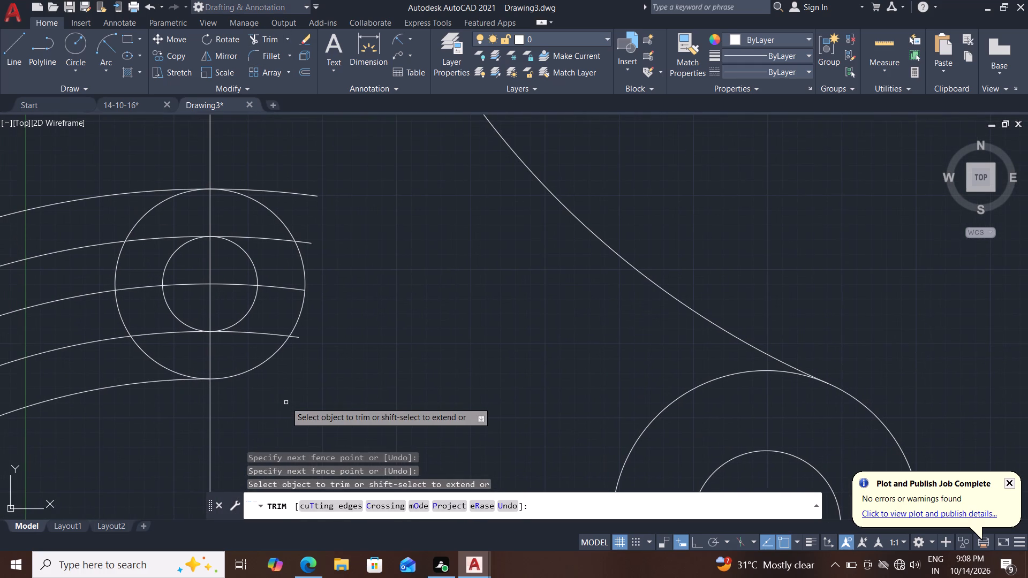
scroll(286, 401, up, 1)
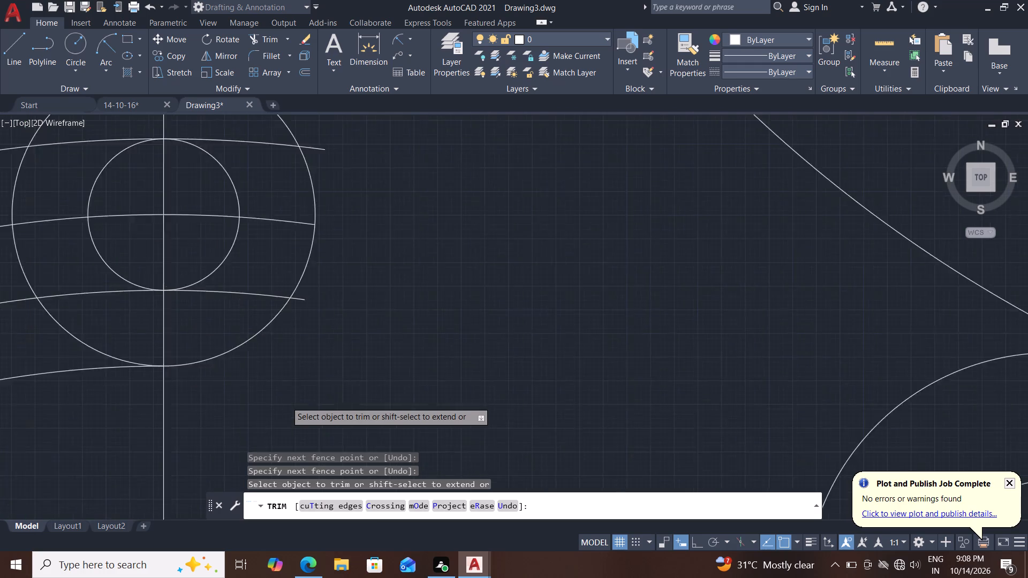
scroll(286, 401, up, 1)
middle_drag(284, 377, 350, 442)
drag(380, 300, 374, 323)
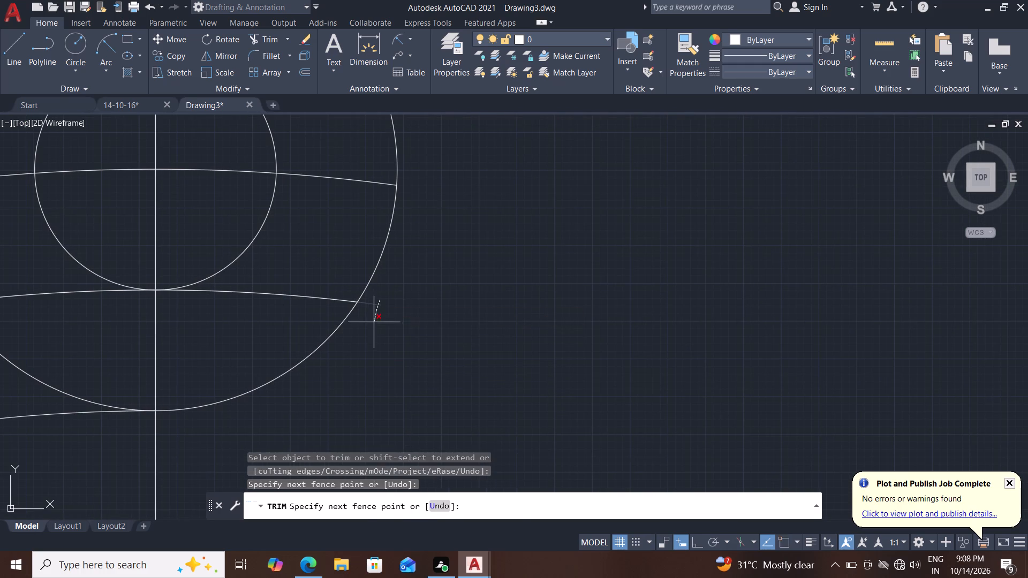
drag(374, 323, 374, 324)
drag(332, 285, 287, 316)
scroll(387, 318, down, 2)
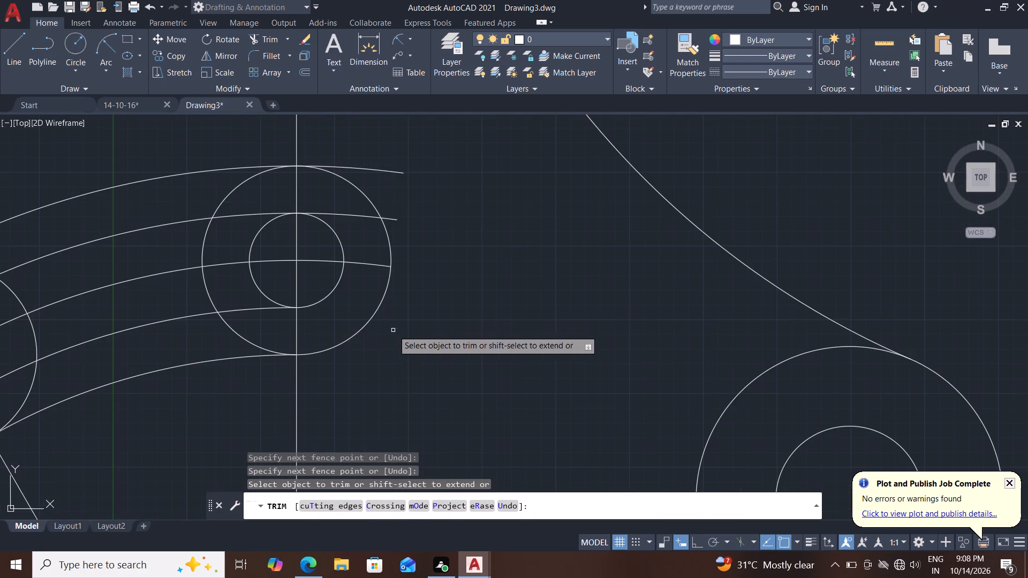
middle_drag(394, 331, 543, 309)
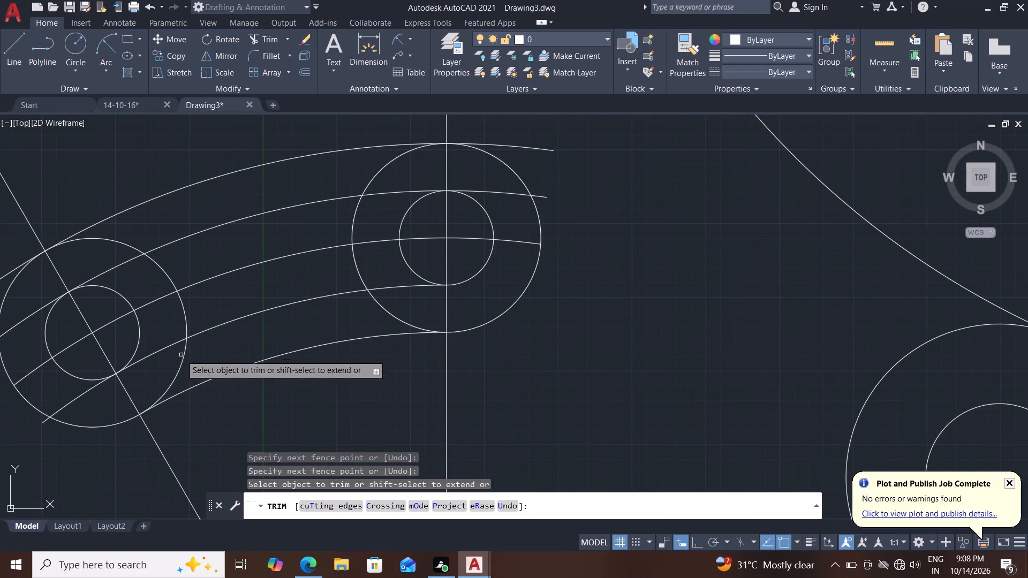
drag(61, 386, 87, 404)
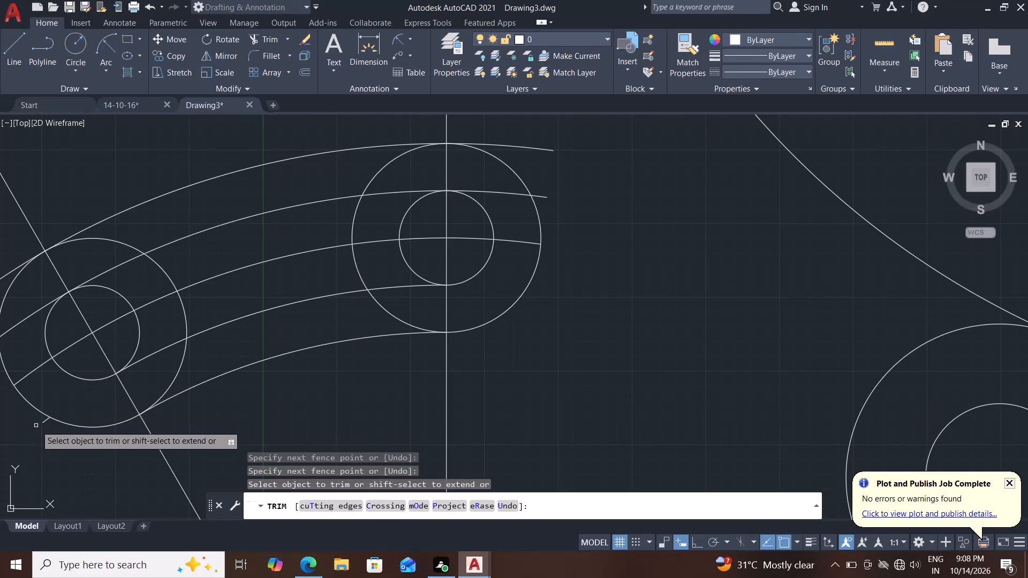
click(43, 422)
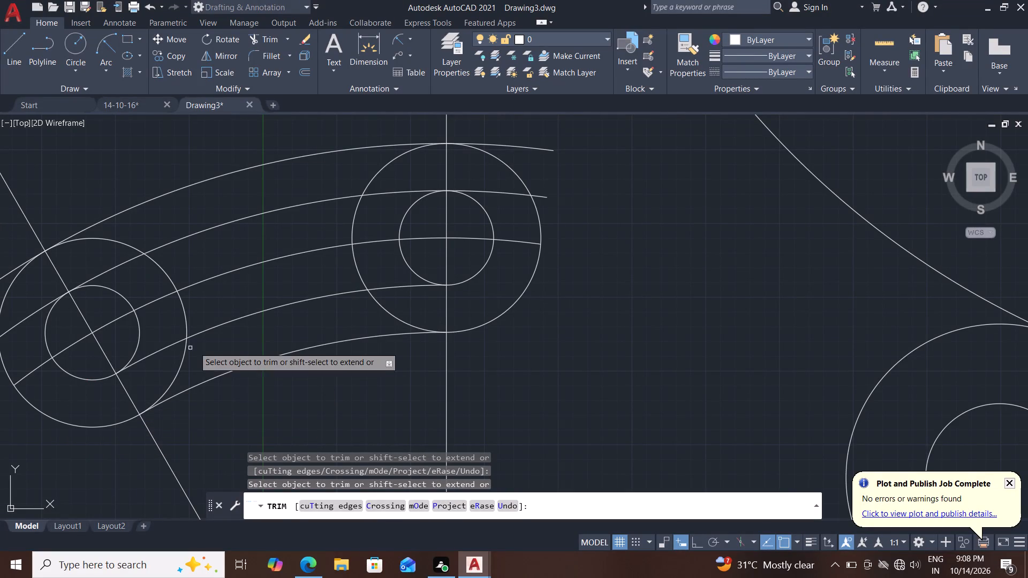
Trim the overhanging ends of the two outward offset arcs at the circles on both ends of the slot.
middle_drag(217, 344, 266, 397)
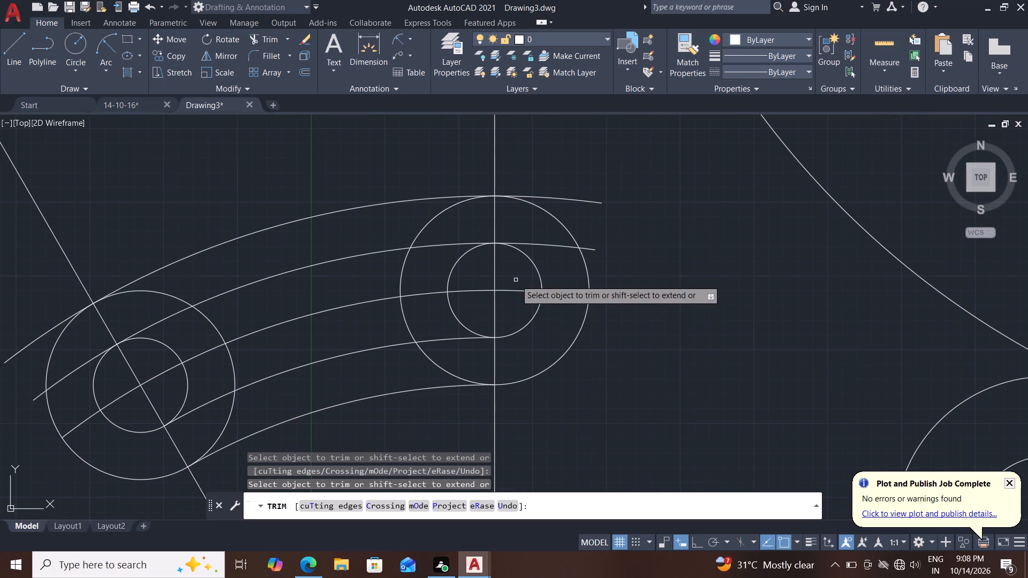
click(586, 249)
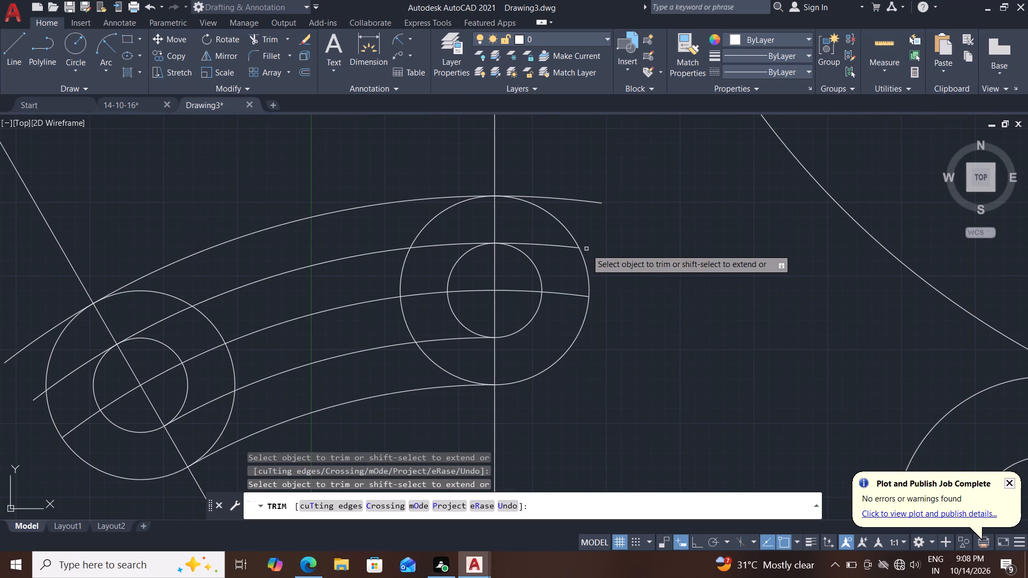
click(69, 373)
drag(33, 399, 33, 384)
click(20, 347)
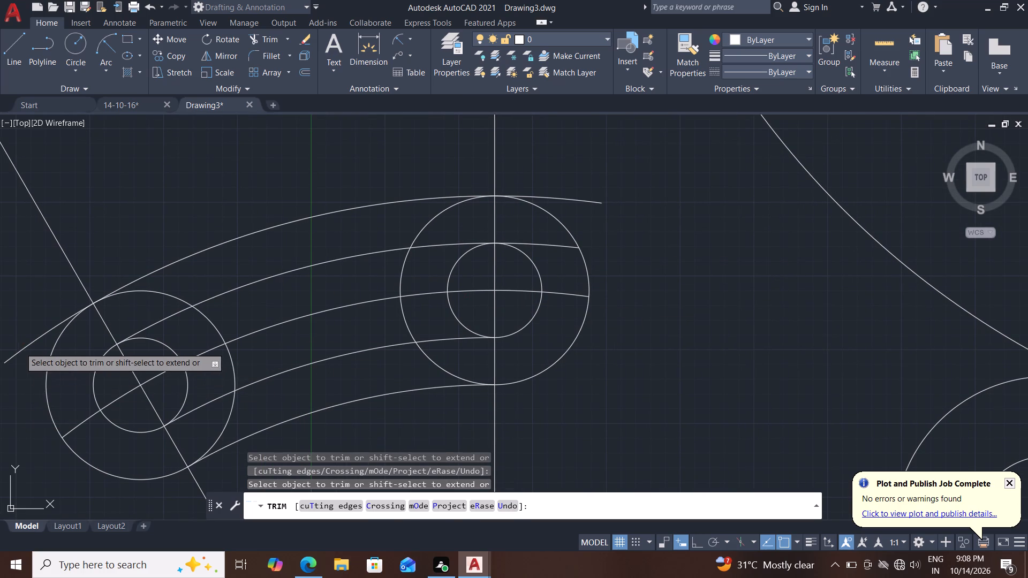
click(24, 368)
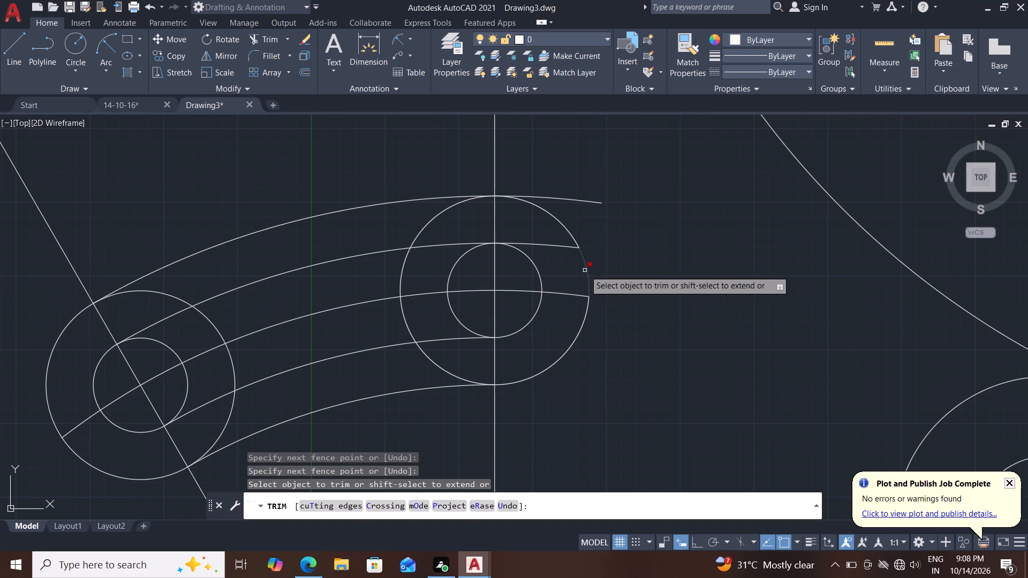
drag(586, 191, 602, 217)
scroll(611, 225, down, 2)
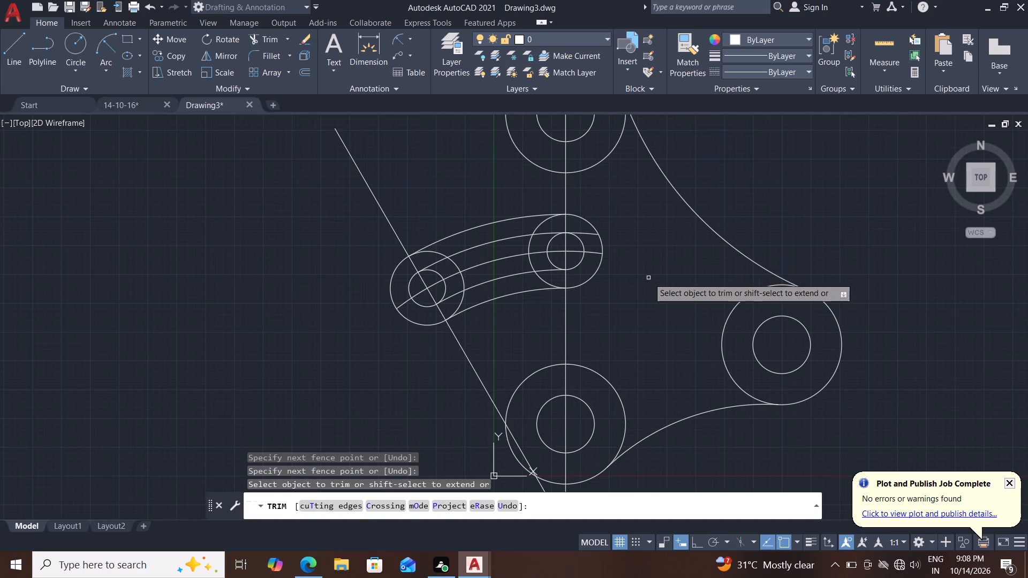
middle_drag(648, 278, 531, 264)
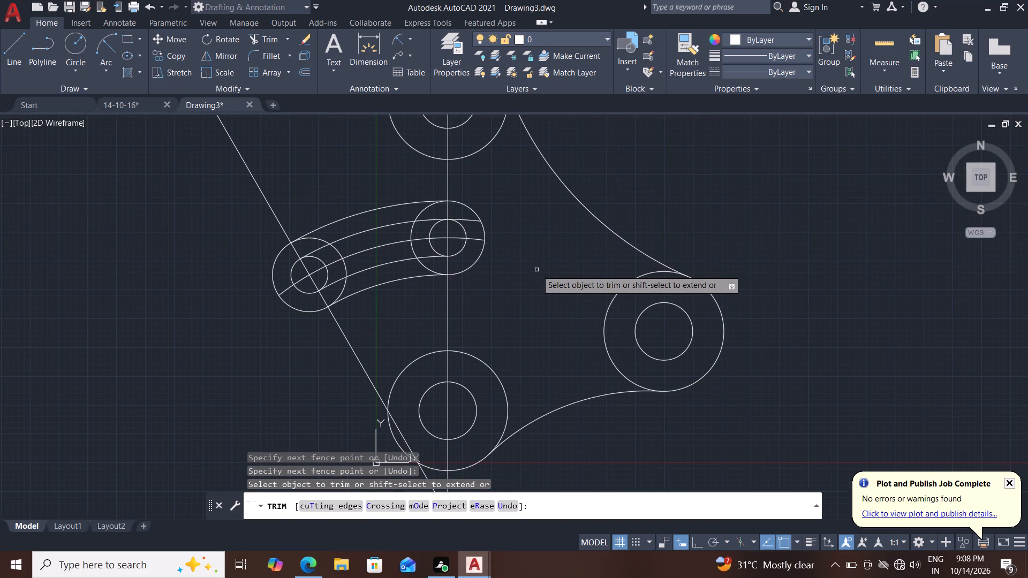
key(Escape)
key(Escape)
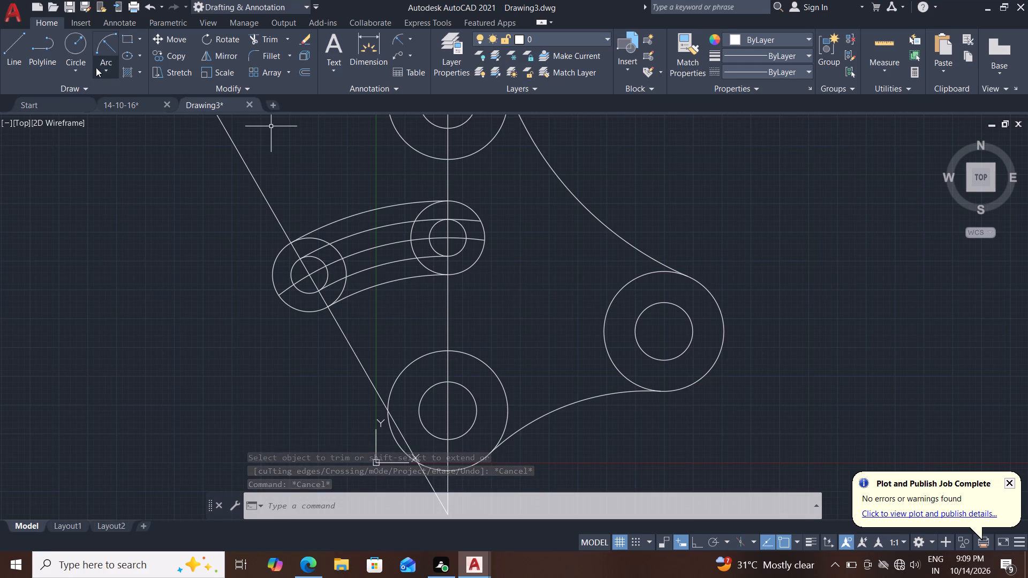
Draw a radius 36 circle tangent to the bottom concentric pair's outer circle and the 16-radius circle on the angled line.
click(66, 72)
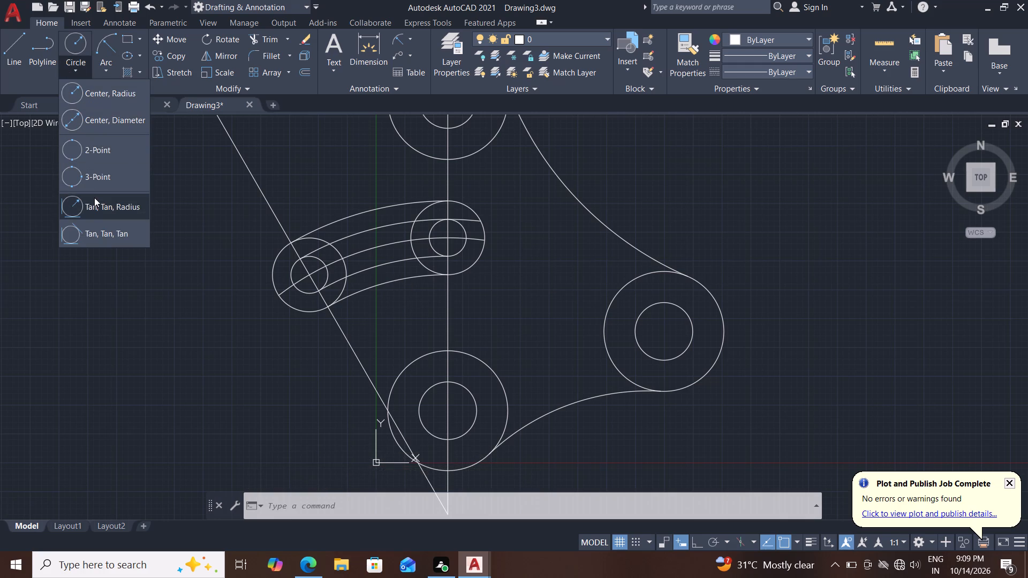
click(103, 207)
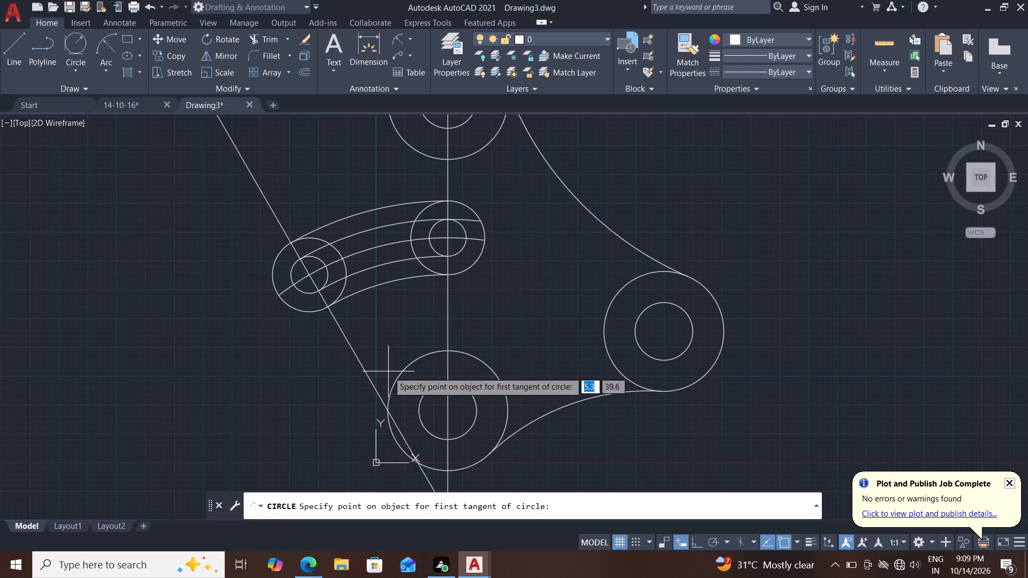
click(398, 380)
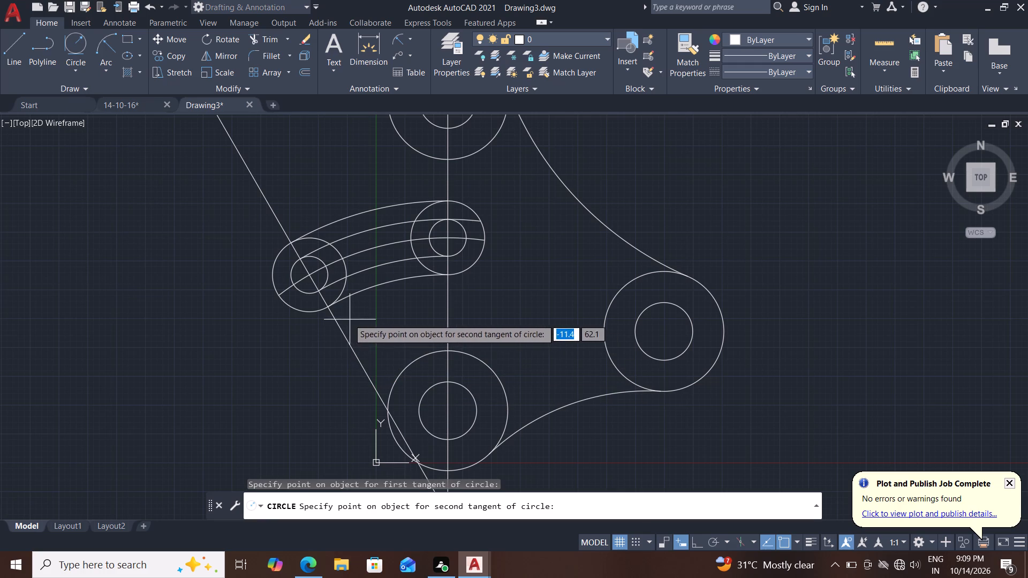
click(314, 308)
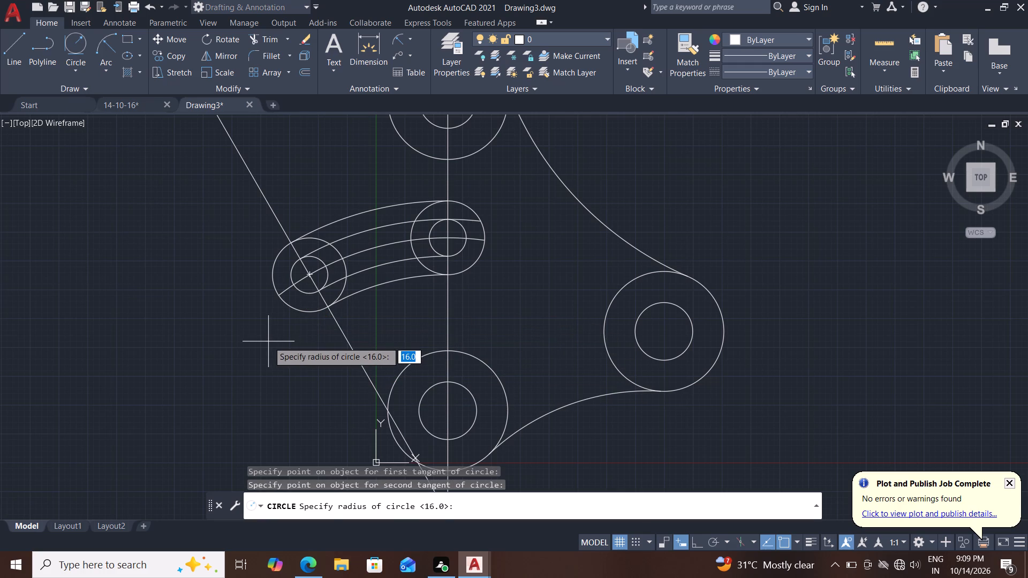
text(36)
key(Return)
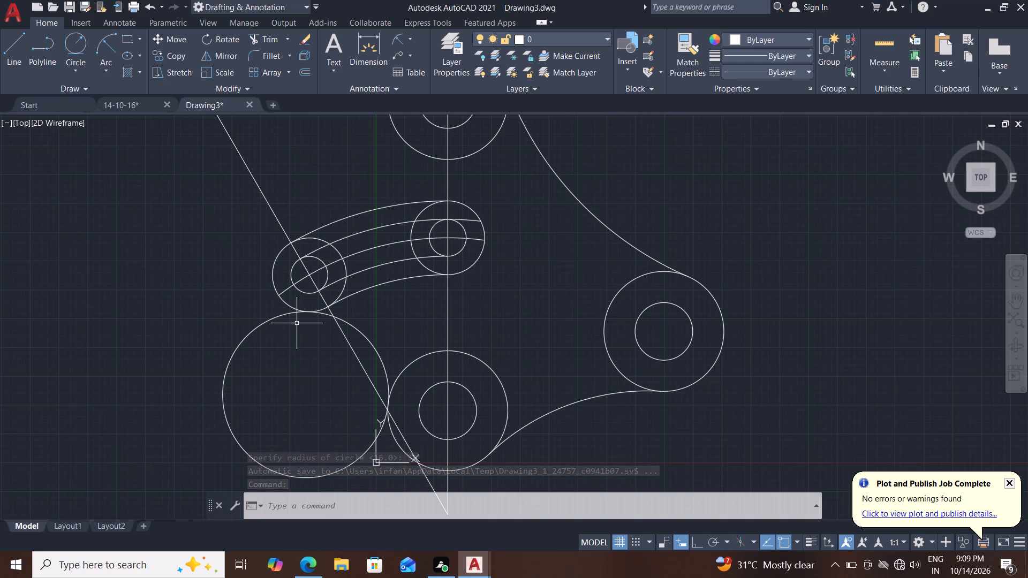
Trim the radius 36 circle to leave only the tangent arc between the angled line's 16-radius circle and the bottom pair's outer circle.
middle_drag(297, 323, 297, 292)
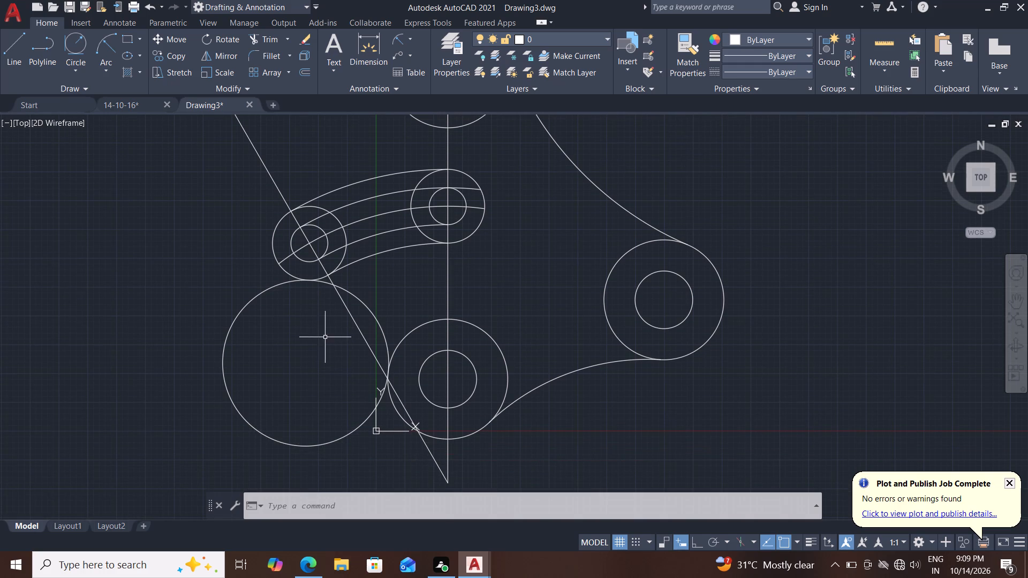
middle_drag(326, 338, 327, 315)
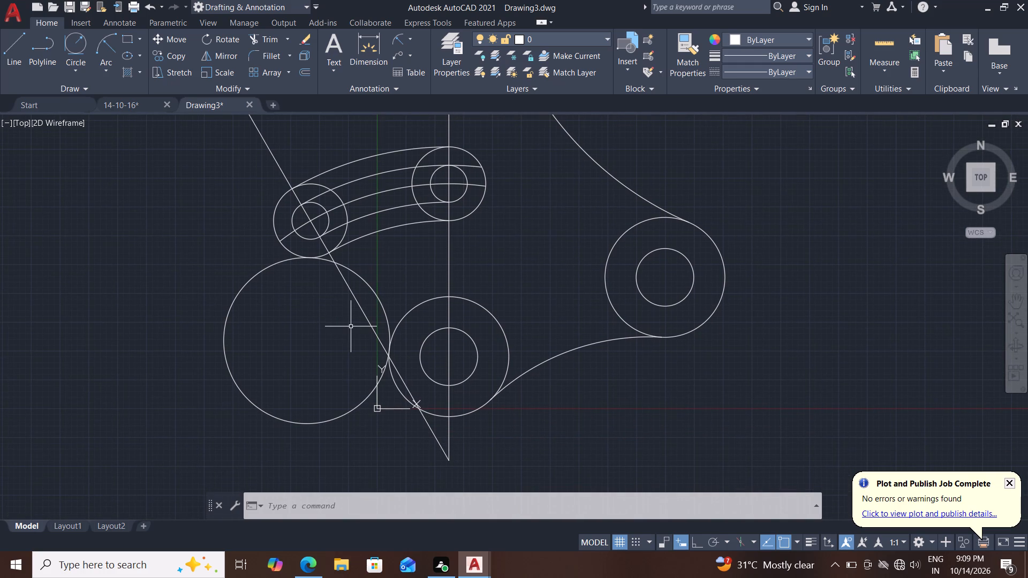
click(276, 41)
drag(224, 271, 274, 381)
scroll(281, 385, up, 2)
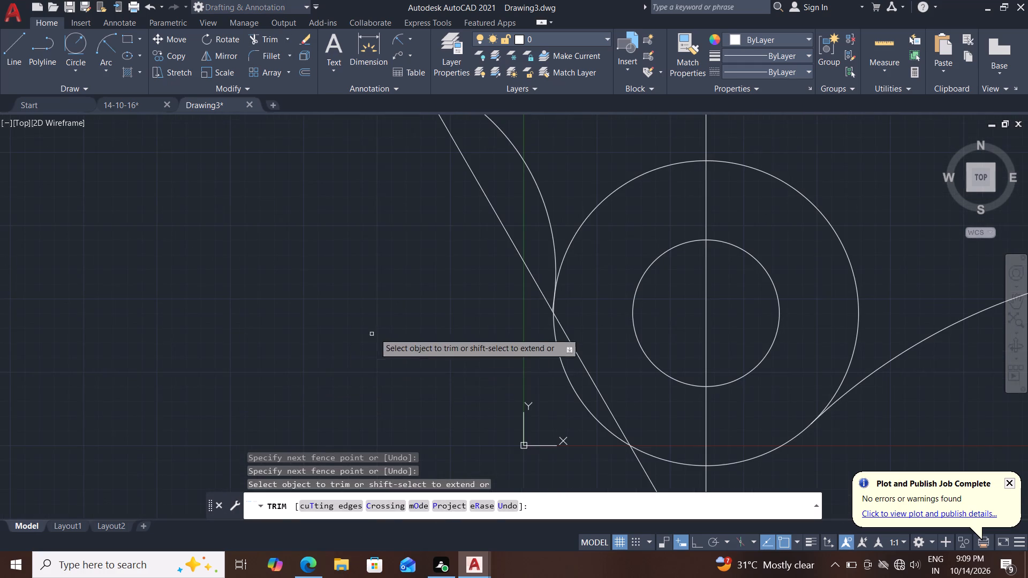
middle_drag(381, 330, 184, 429)
scroll(232, 408, up, 1)
scroll(332, 400, up, 2)
scroll(481, 394, down, 1)
middle_drag(477, 394, 321, 433)
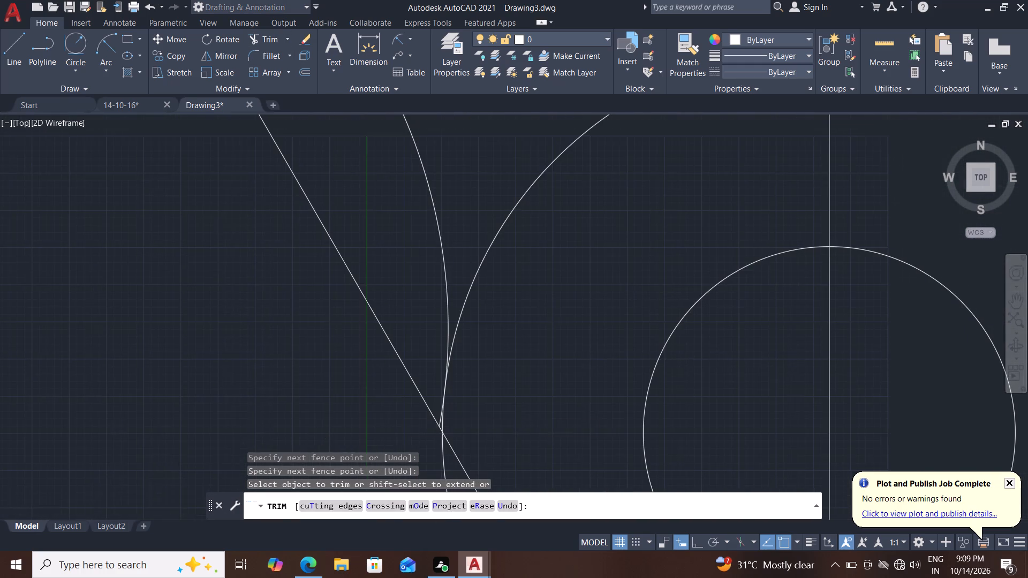
scroll(421, 412, up, 2)
click(467, 420)
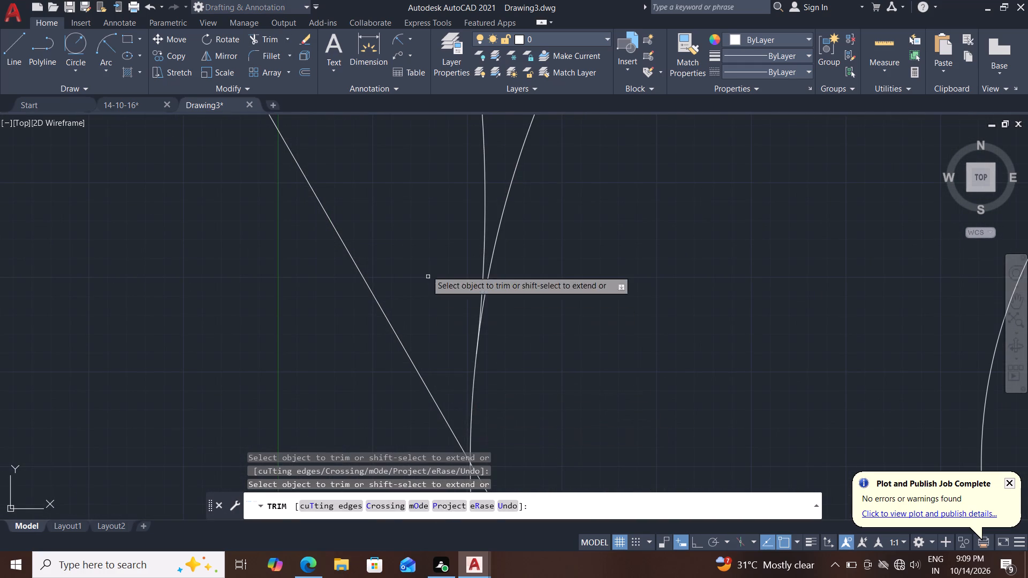
Draw a radius 20 circle tangent to the slot's outermost arc and the top concentric pair's outer circle.
scroll(422, 248, down, 2)
middle_drag(226, 315, 265, 446)
scroll(250, 366, up, 1)
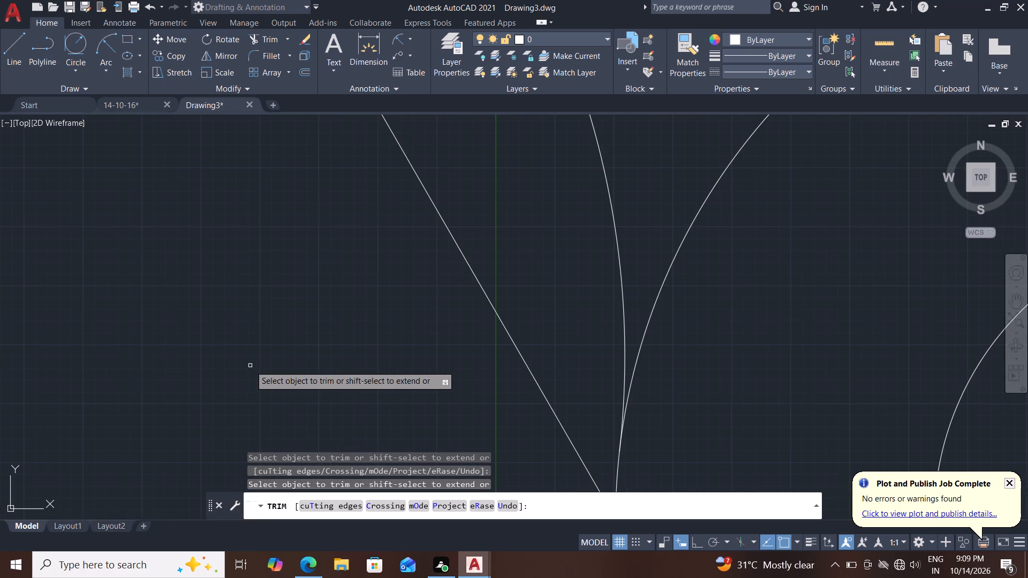
scroll(216, 346, down, 1)
scroll(218, 272, down, 3)
middle_drag(212, 271, 222, 378)
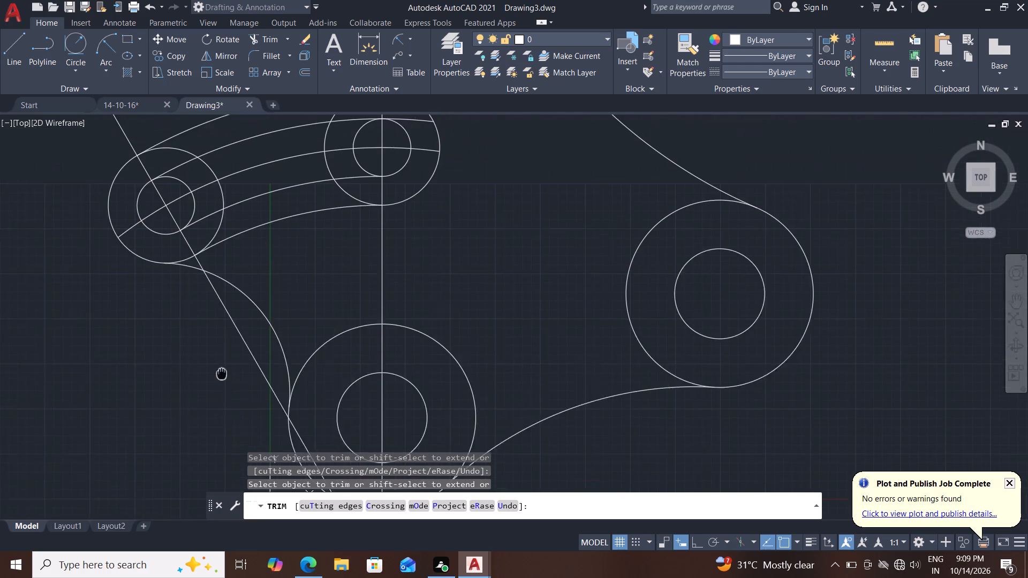
middle_drag(222, 378, 221, 393)
scroll(195, 330, up, 2)
scroll(182, 251, down, 2)
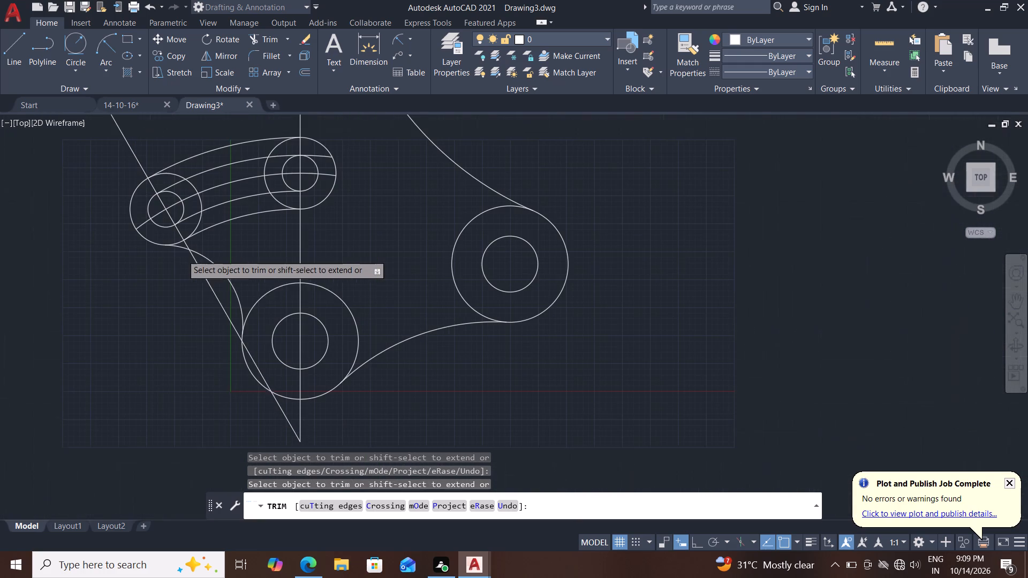
scroll(182, 255, down, 1)
middle_drag(171, 327, 185, 384)
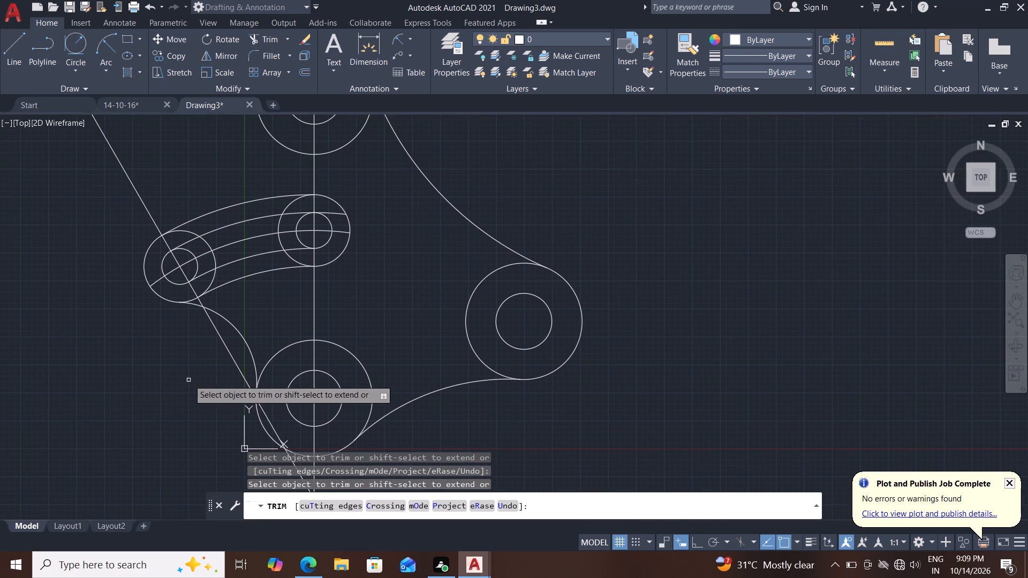
middle_drag(188, 379, 188, 434)
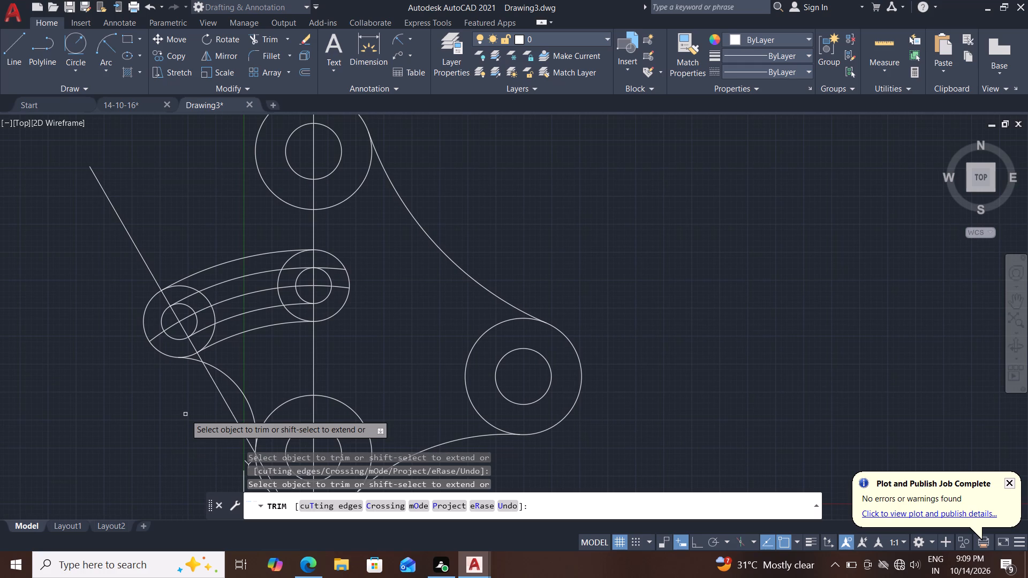
click(72, 42)
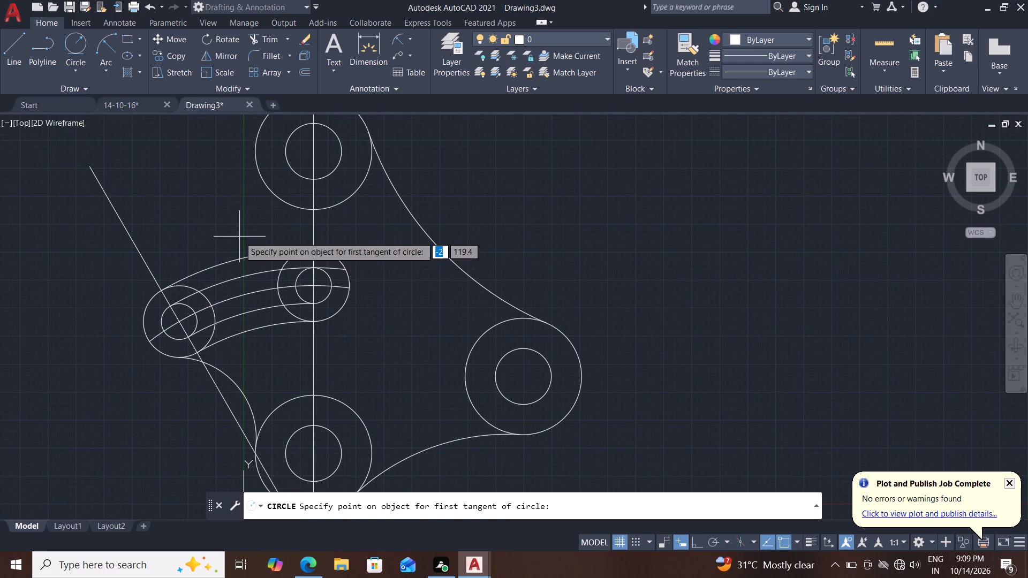
click(248, 253)
drag(262, 190, 255, 201)
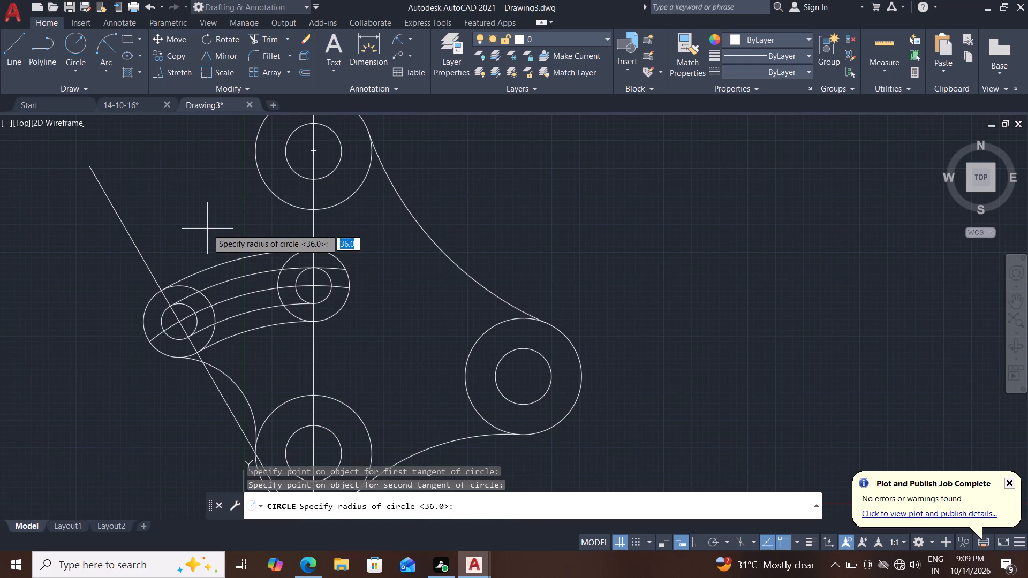
text(20)
key(Return)
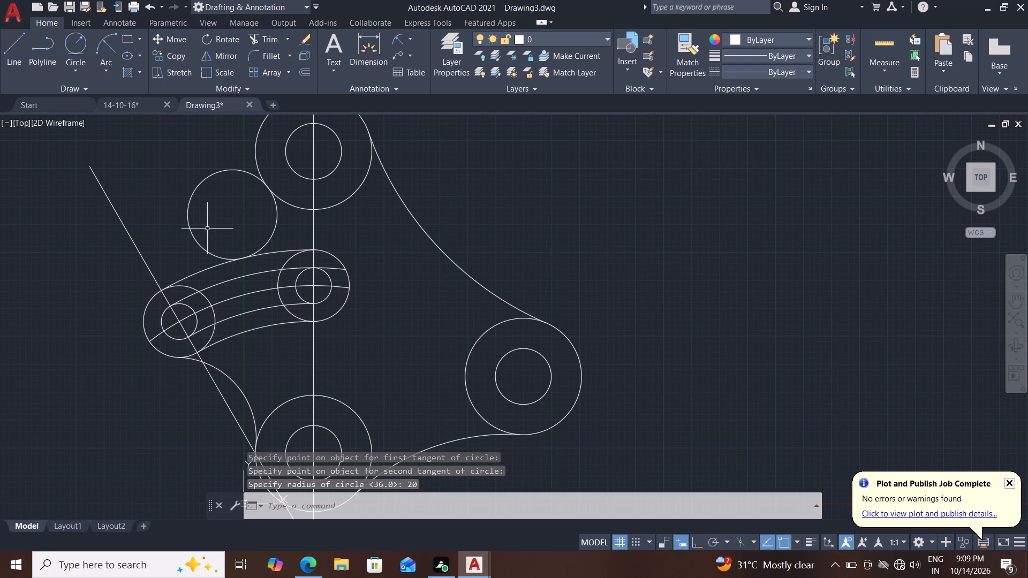
Trim the radius 20 circle to leave only the concave arc joining the top outer circle to the slot's outermost arc.
click(263, 39)
drag(214, 186, 199, 141)
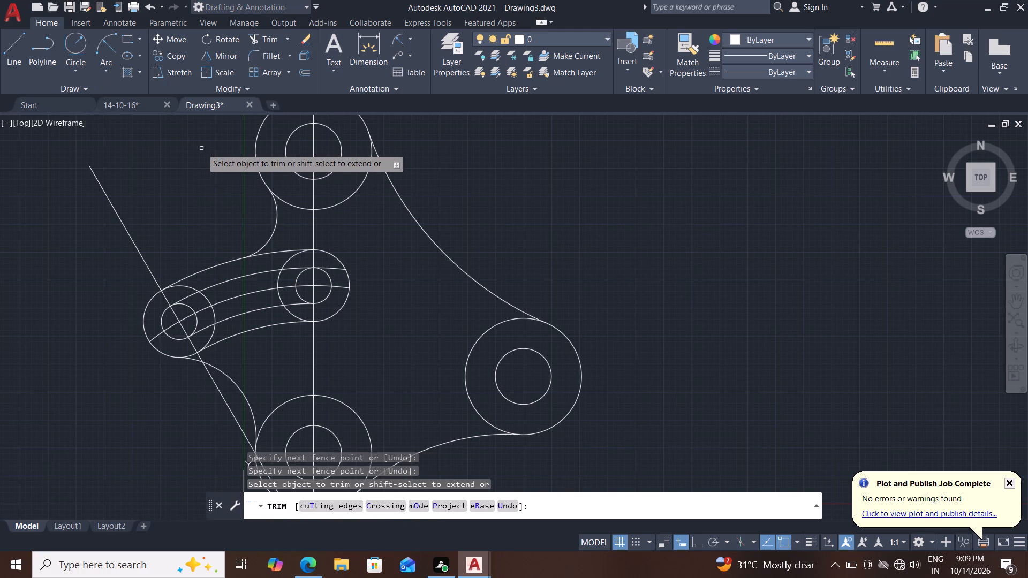
key(Escape)
key(Escape)
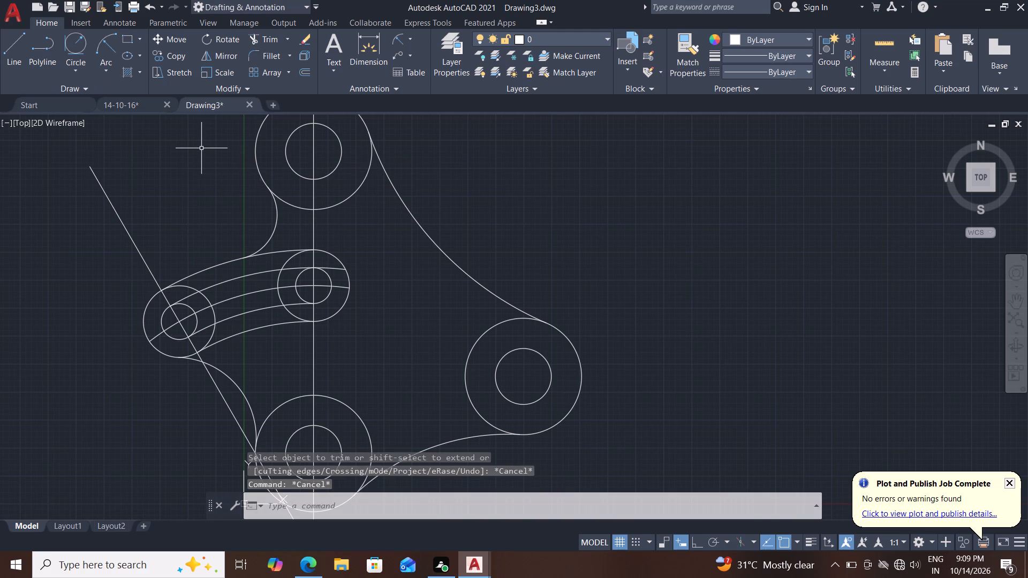
Load the ACAD_ISO02W100 ISO dash linetype into the drawing.
scroll(390, 371, down, 1)
middle_drag(401, 355, 411, 325)
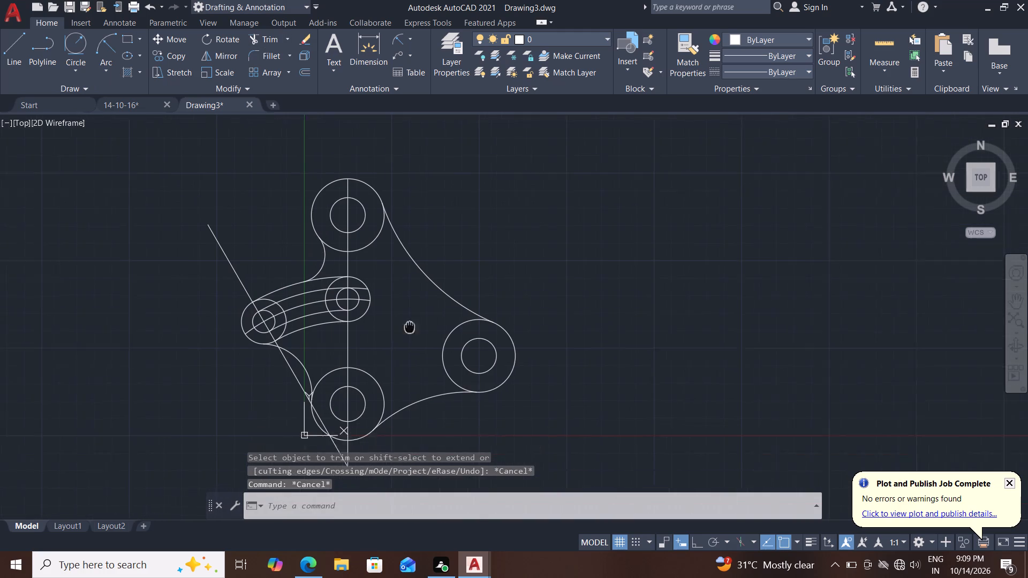
middle_drag(411, 325, 412, 323)
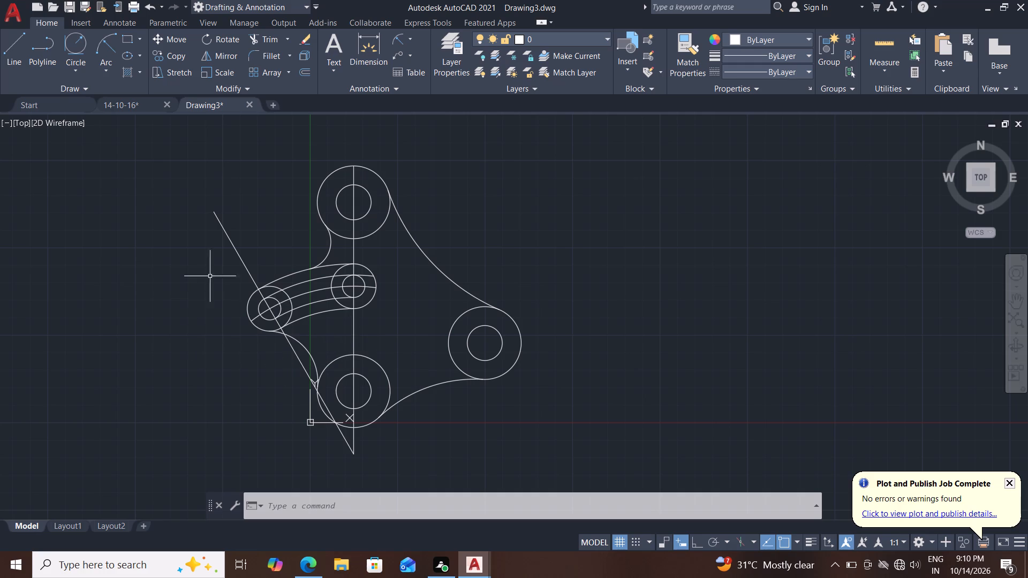
click(235, 253)
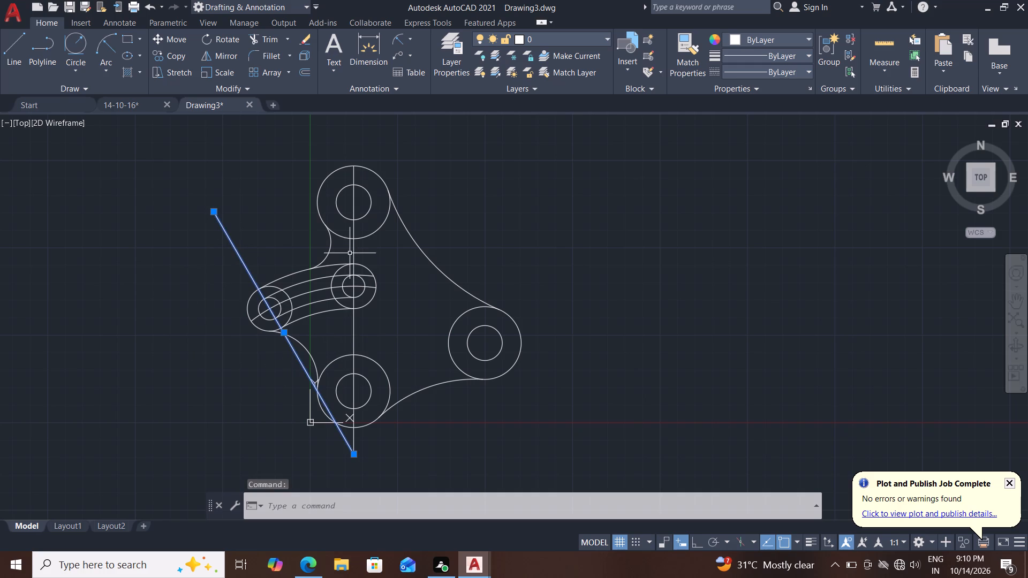
click(354, 252)
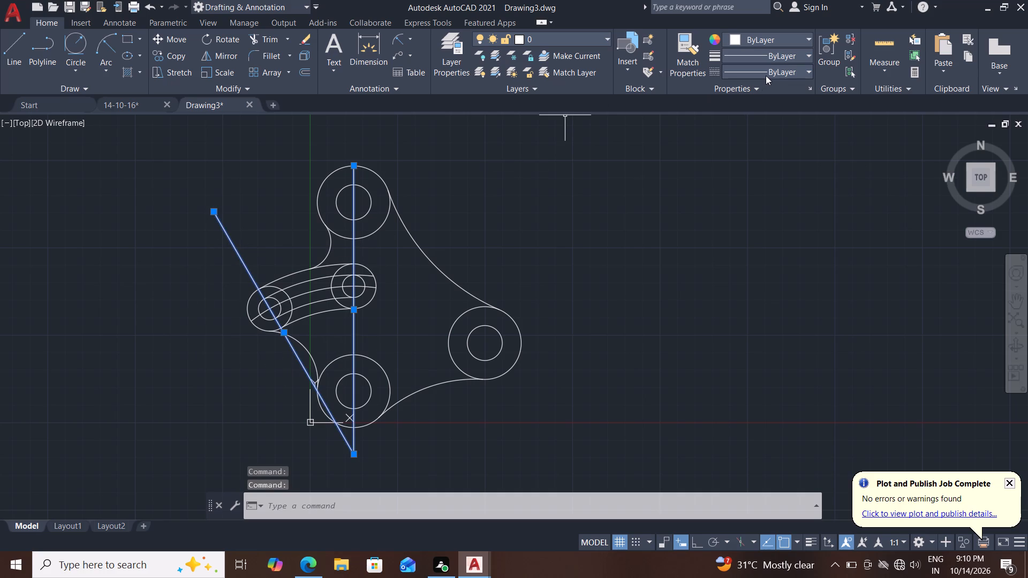
click(766, 75)
click(745, 139)
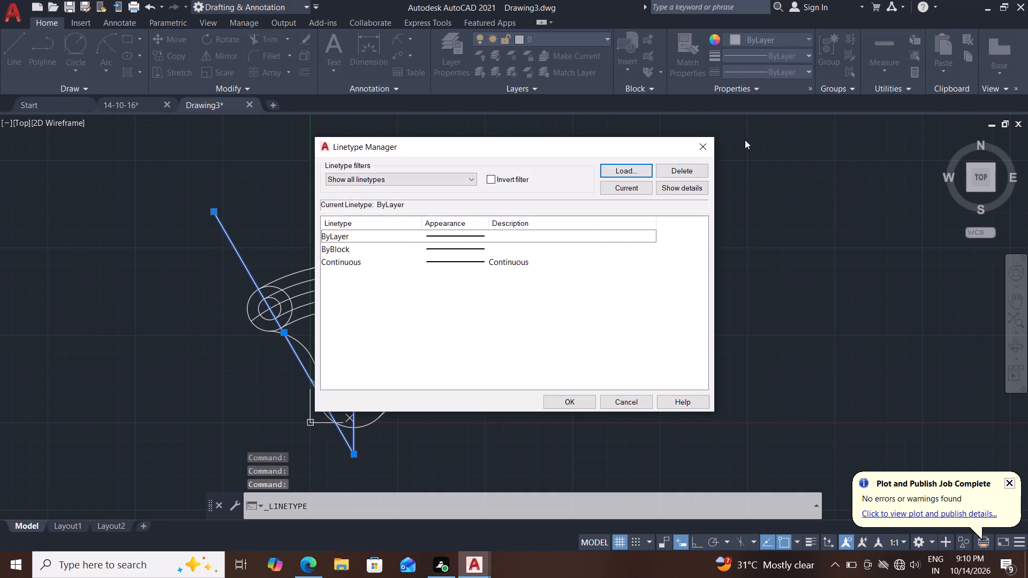
click(644, 168)
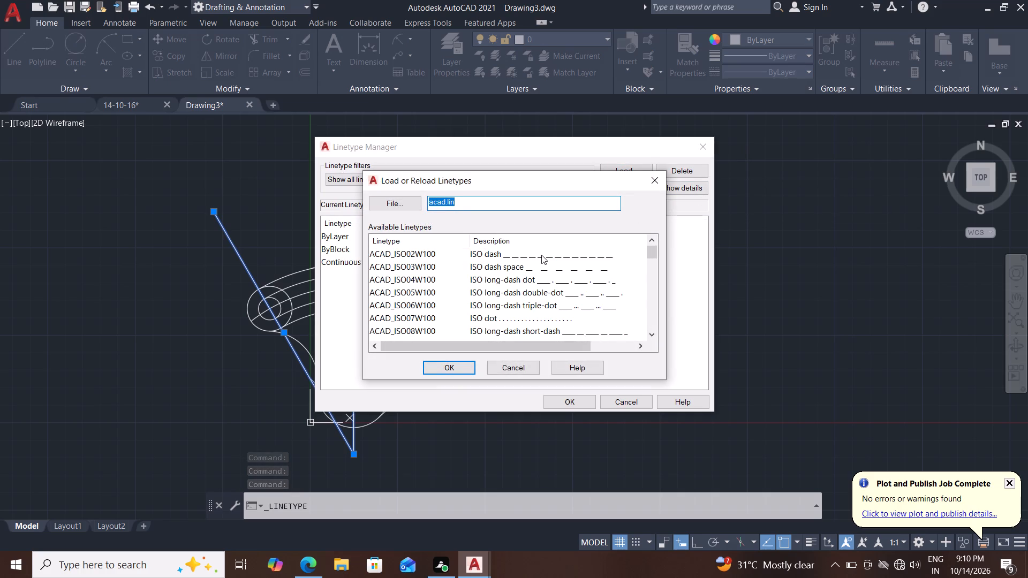
click(541, 255)
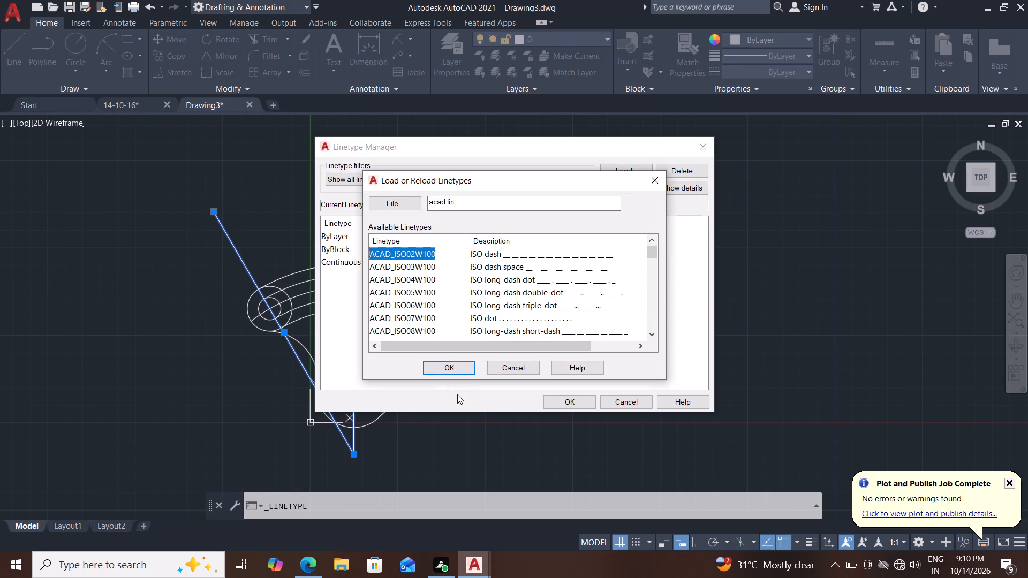
click(438, 370)
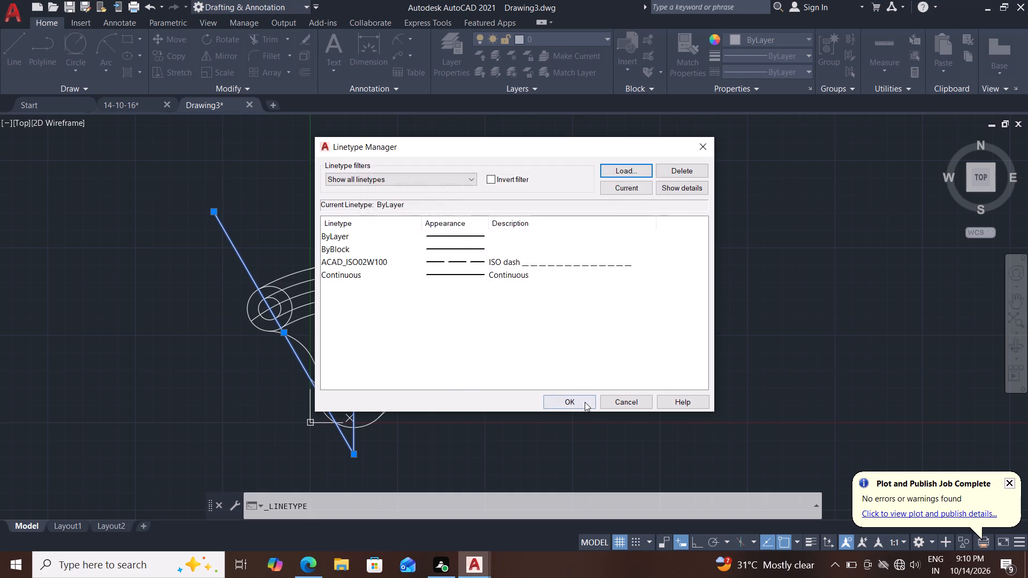
click(585, 402)
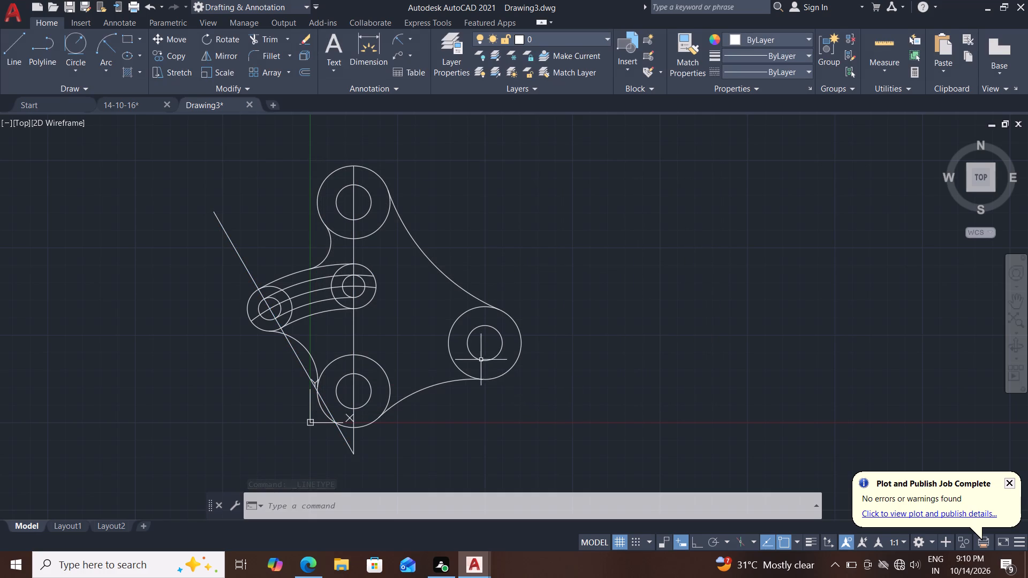
Assign the ACAD_ISO02W100 dashed linetype to the long vertical line and the angled line.
scroll(349, 356, up, 1)
click(375, 325)
click(332, 337)
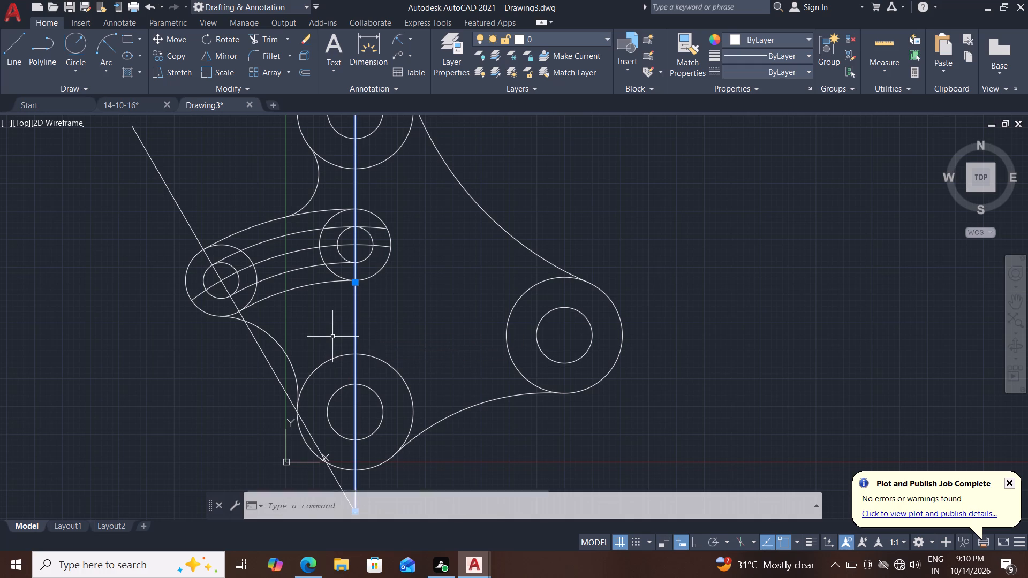
middle_drag(405, 323, 478, 340)
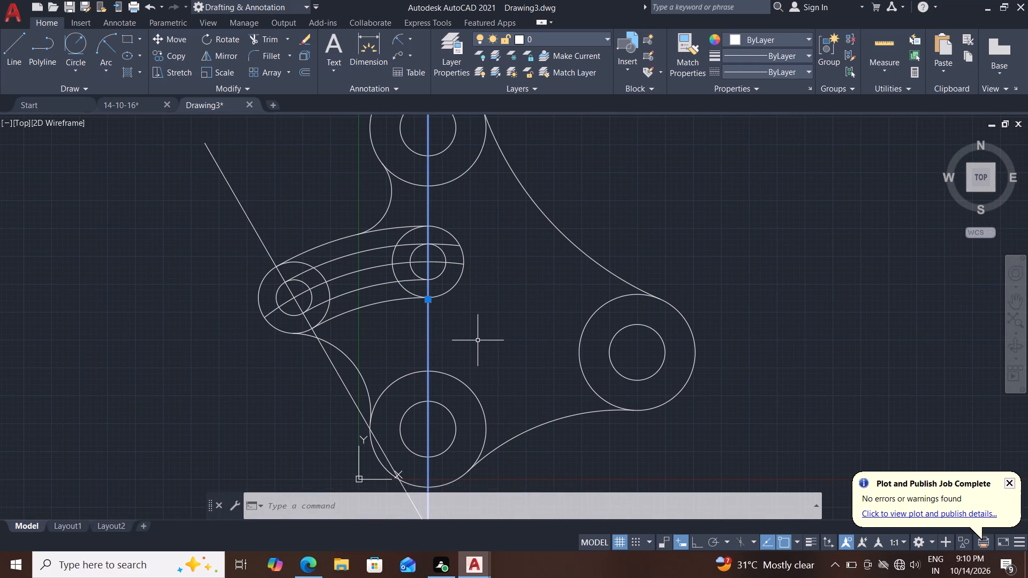
middle_drag(470, 339, 493, 331)
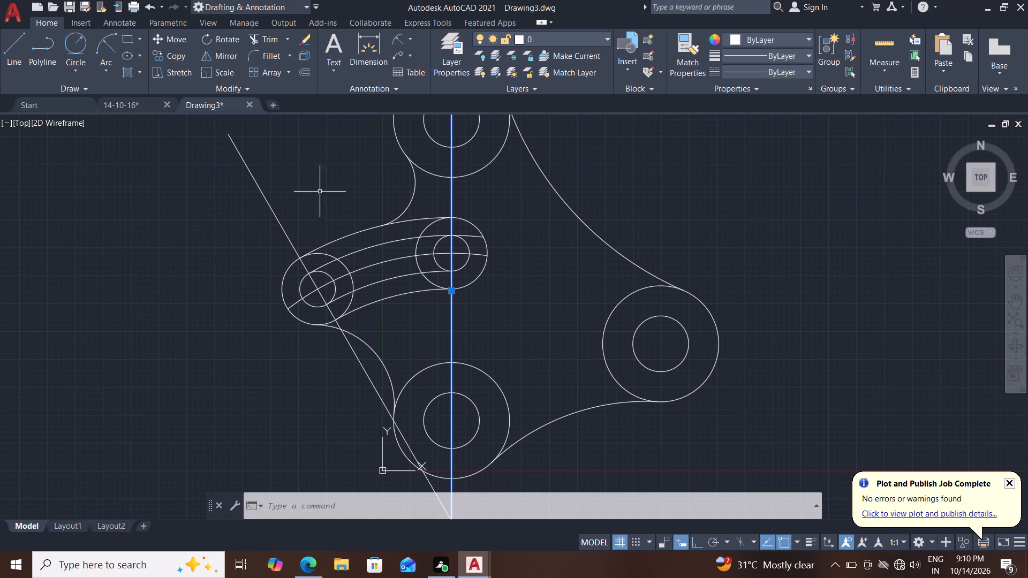
click(267, 182)
click(227, 227)
scroll(232, 249, down, 1)
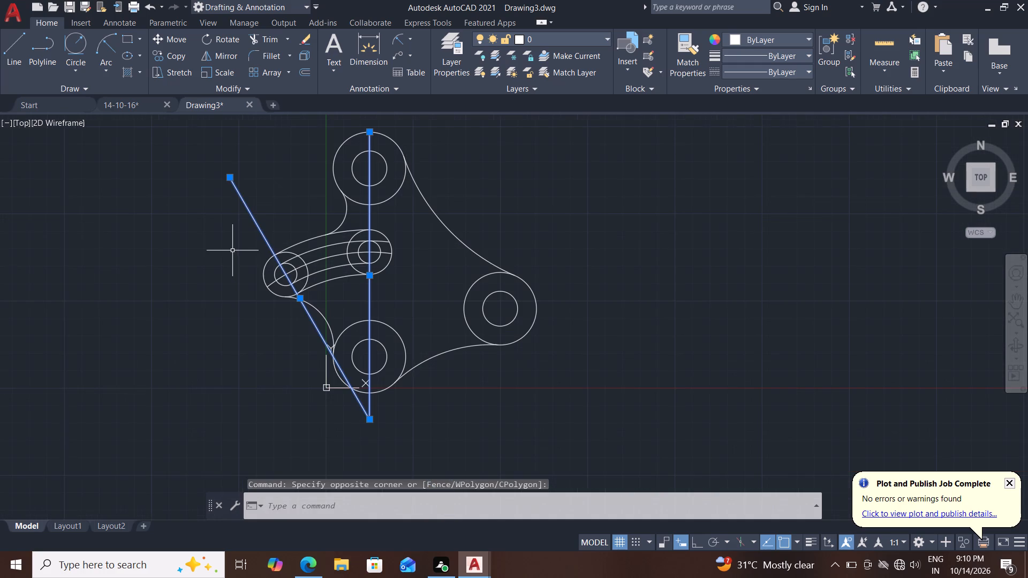
click(764, 67)
click(750, 114)
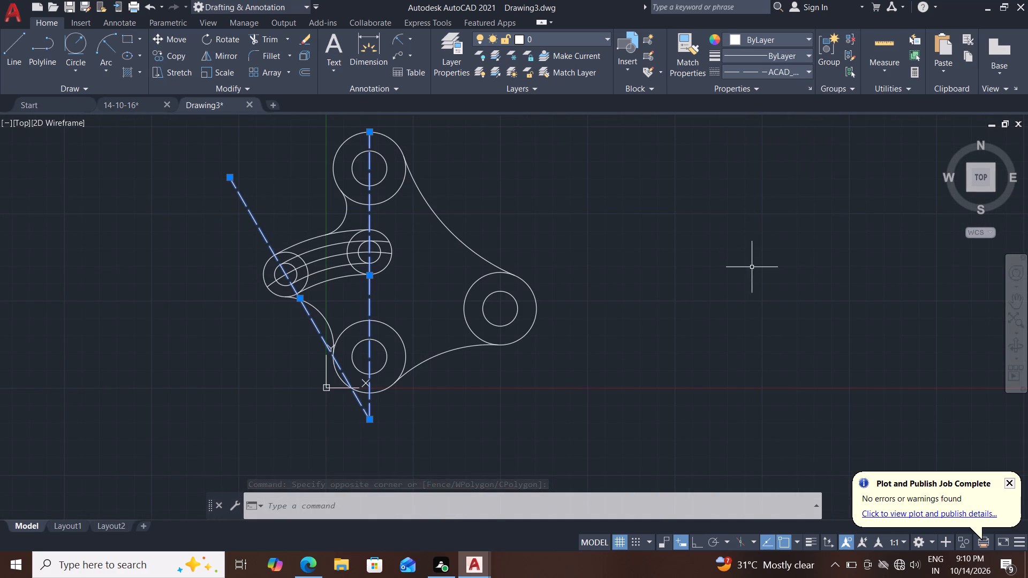
middle_drag(653, 268, 708, 282)
key(Escape)
key(Escape)
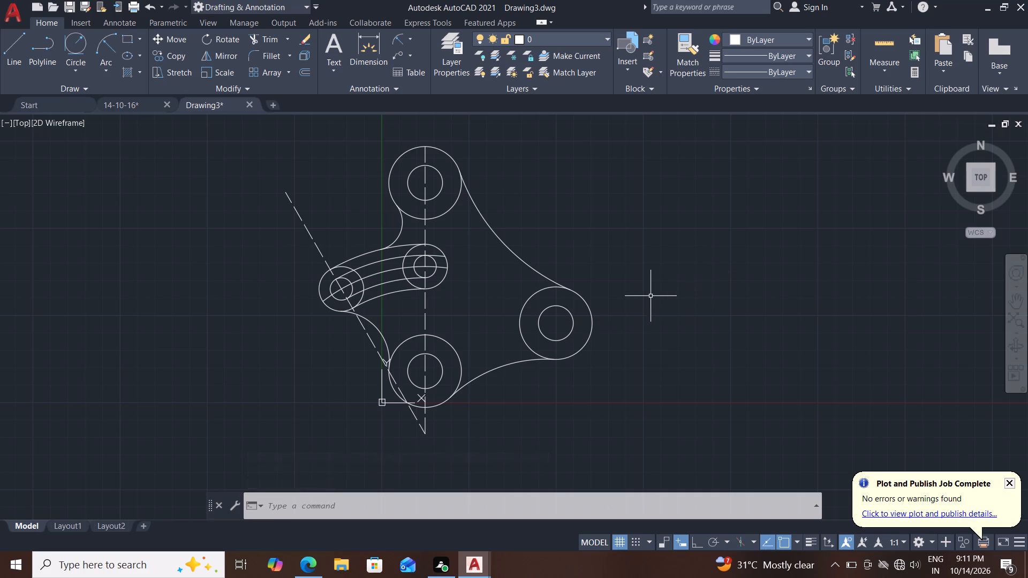
Add an angular dimension between the angled and vertical dashed lines, with its arc placed above the slot.
click(412, 36)
click(414, 121)
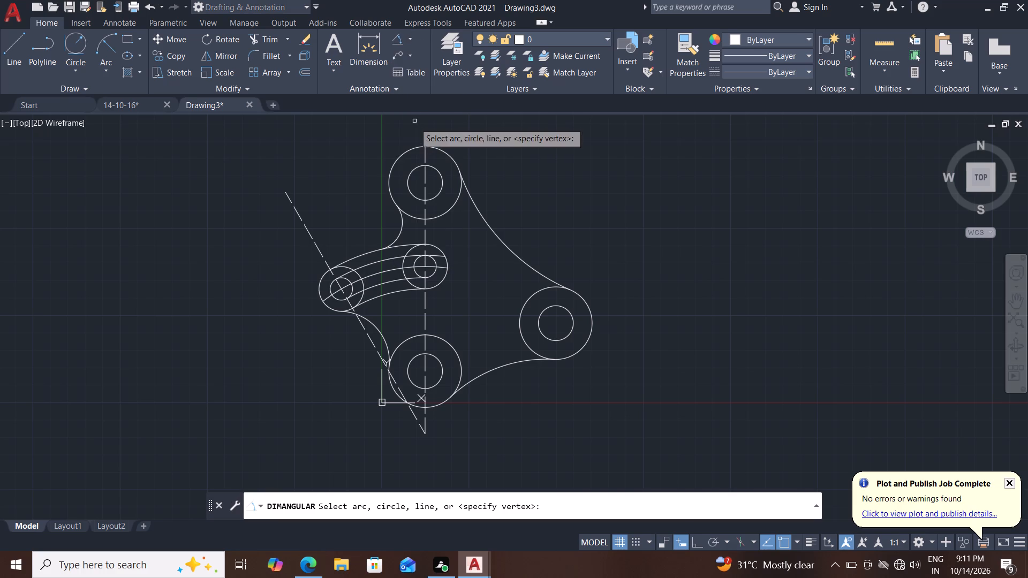
click(311, 234)
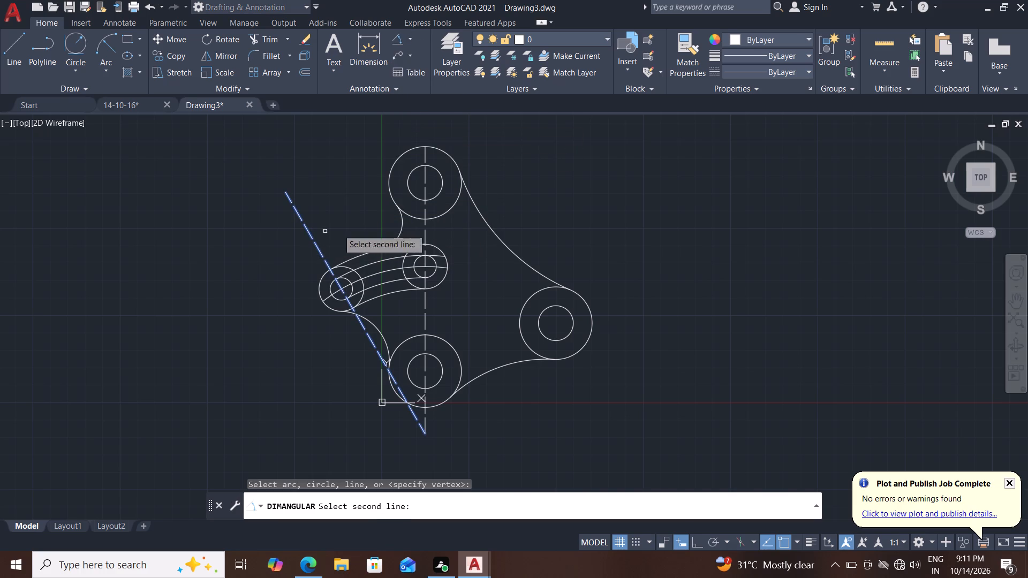
click(426, 226)
click(339, 196)
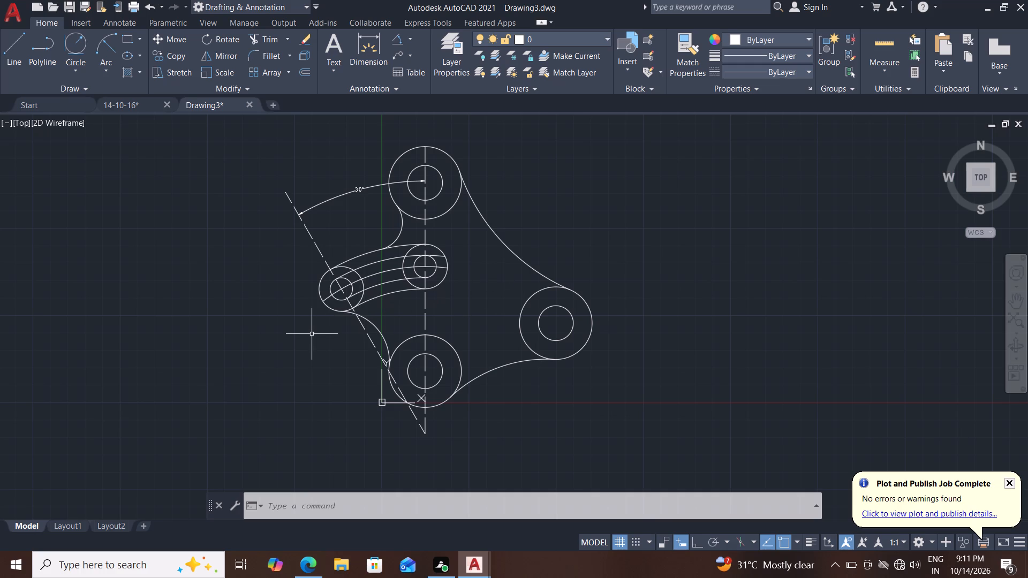
middle_drag(312, 334, 327, 325)
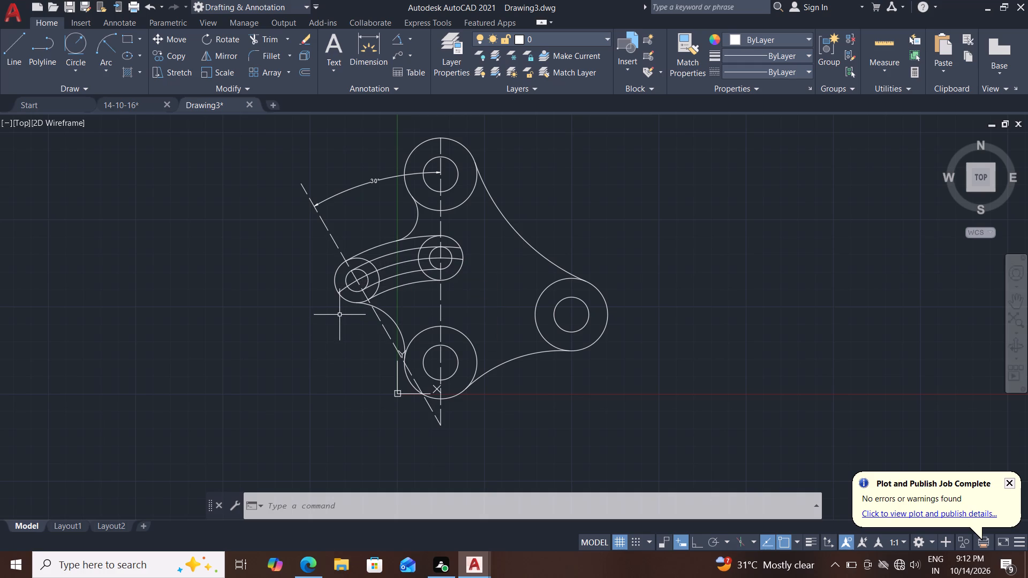
Add a radius dimension to the concave arc joining the top outer circle to the slot, with its text outside the part.
click(412, 36)
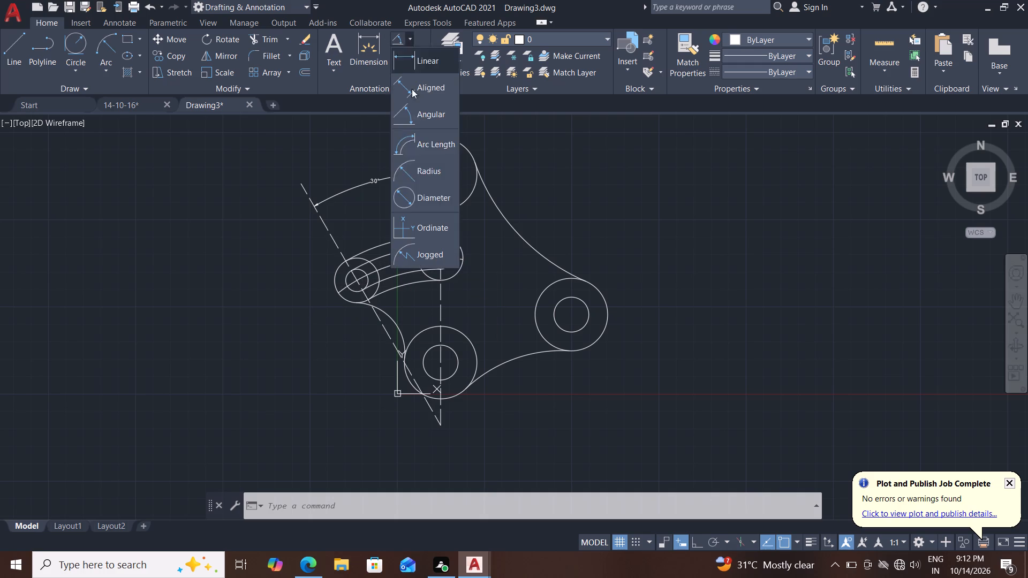
click(422, 165)
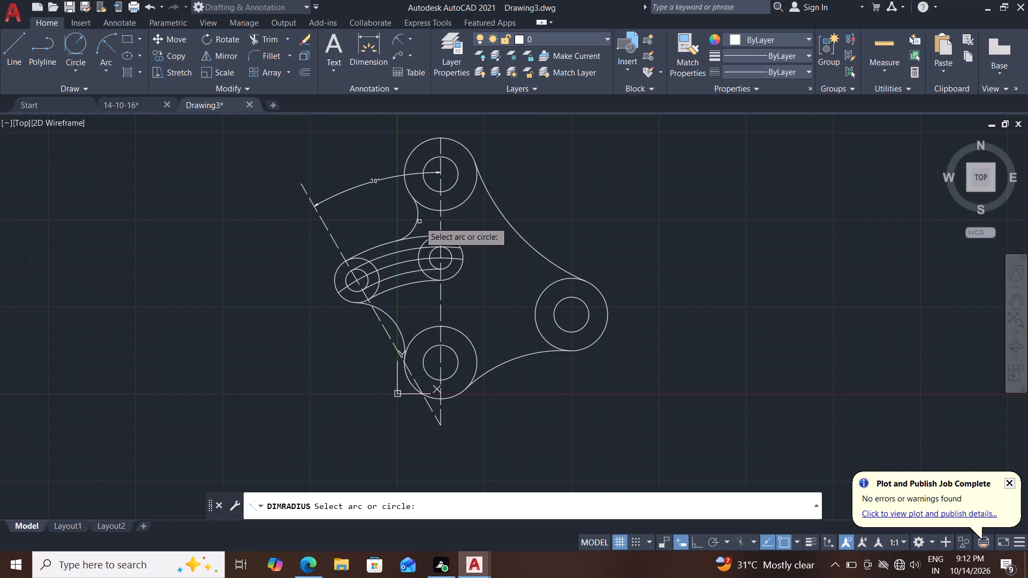
click(417, 223)
click(396, 218)
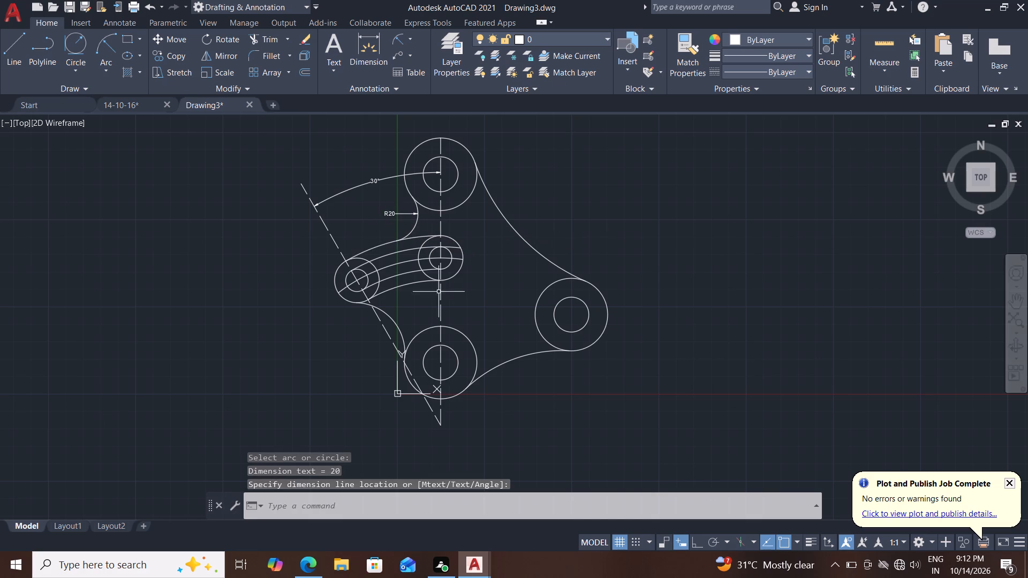
Trim the inner portions of both concentric circles at the slot's lower-left end, leaving only its rounded end arcs.
scroll(494, 315, up, 1)
middle_drag(472, 326, 472, 321)
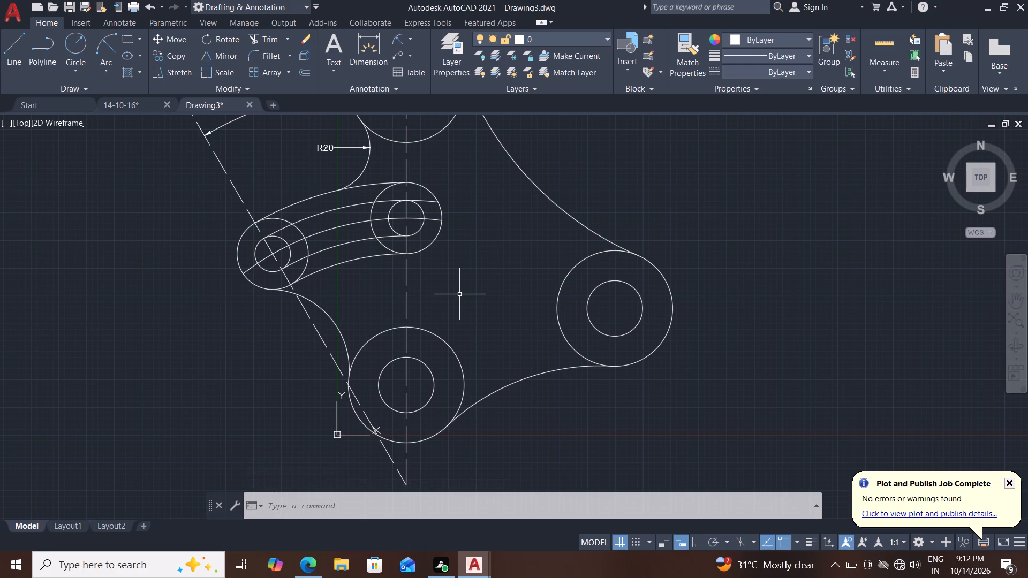
middle_drag(459, 293, 443, 374)
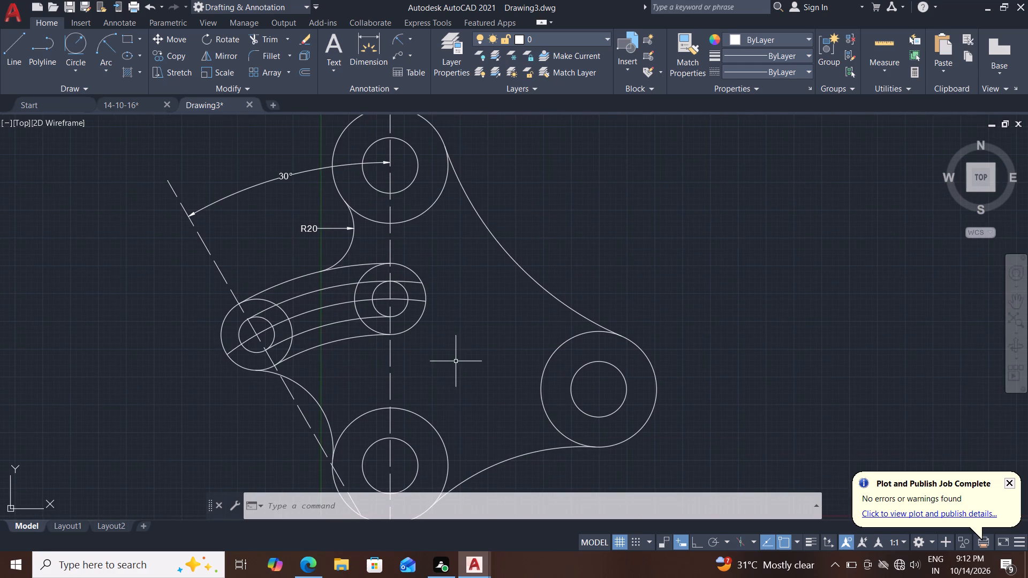
middle_drag(456, 345, 456, 330)
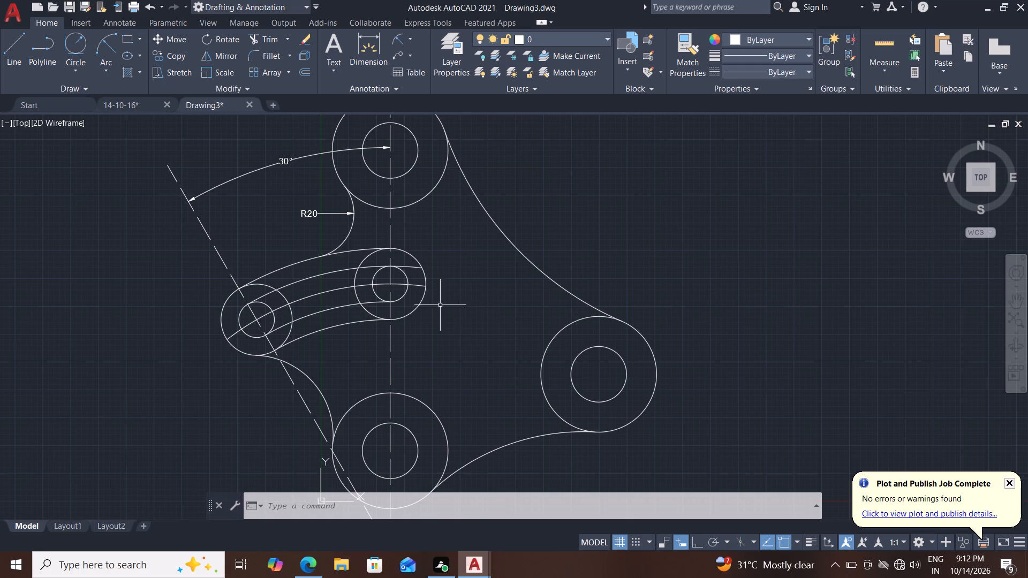
middle_drag(436, 350, 473, 320)
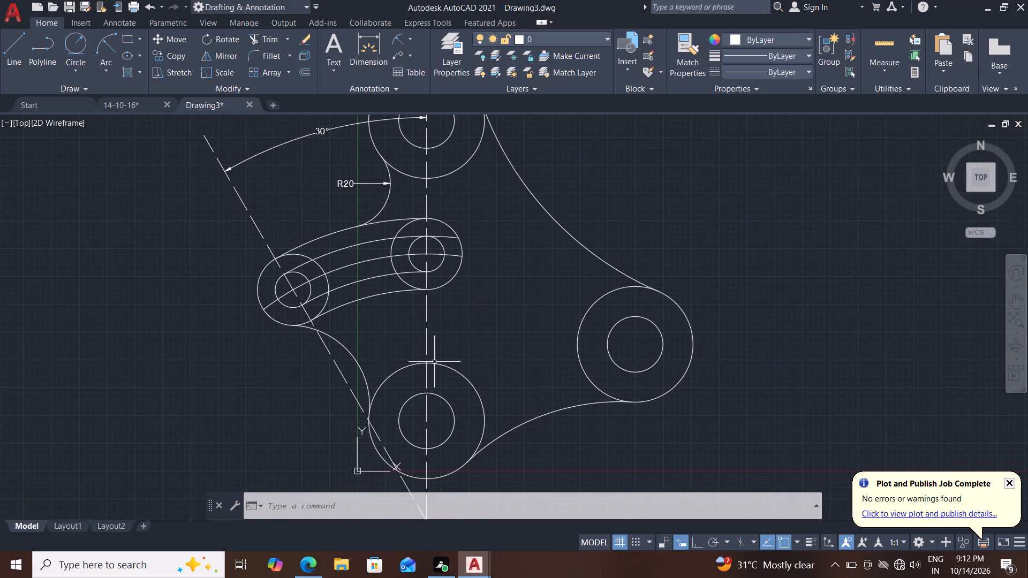
click(277, 43)
scroll(316, 156, up, 2)
middle_drag(271, 318, 255, 158)
drag(263, 245, 236, 262)
right_drag(263, 245, 236, 262)
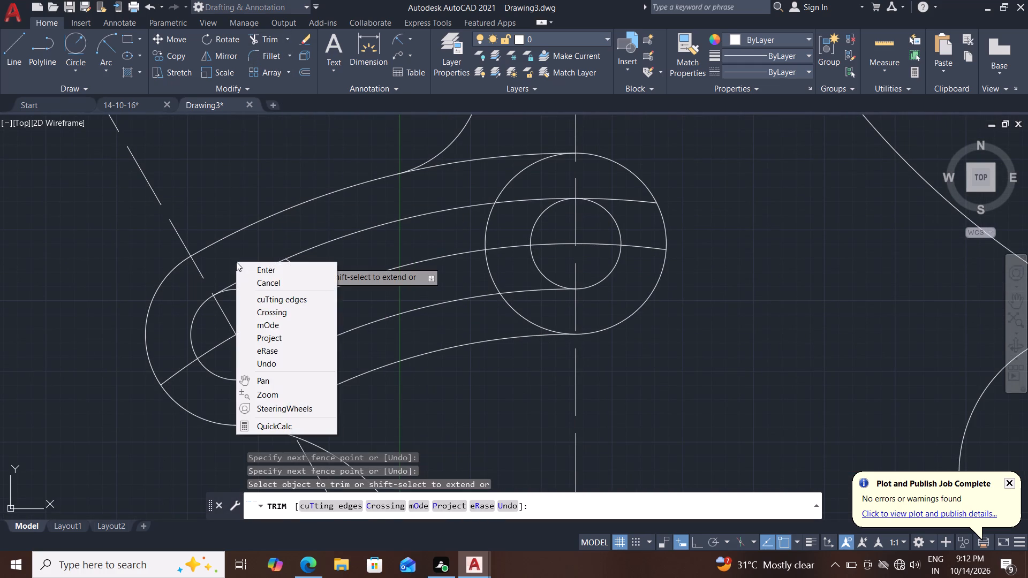
click(236, 262)
click(251, 242)
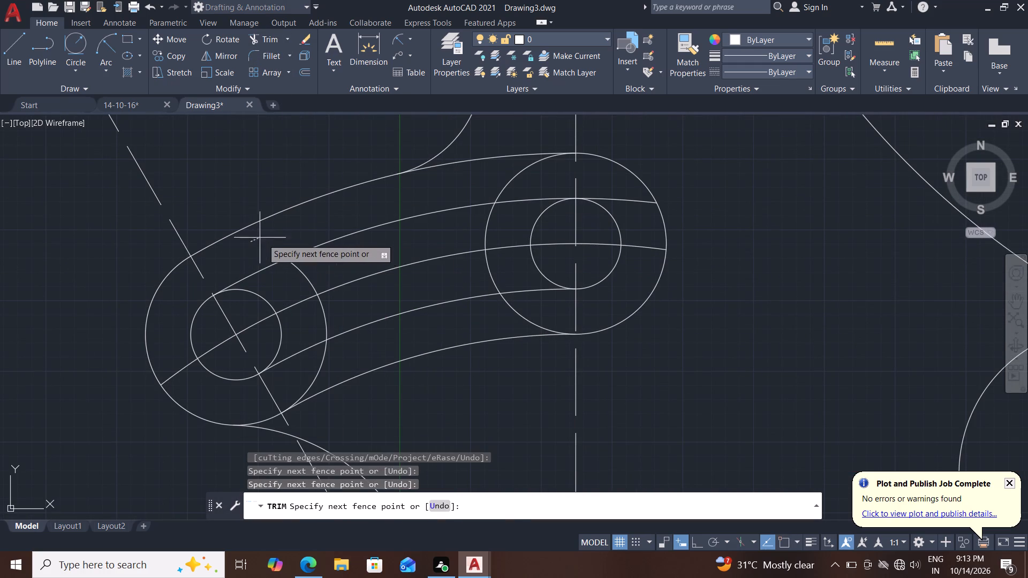
click(268, 242)
drag(304, 266, 293, 286)
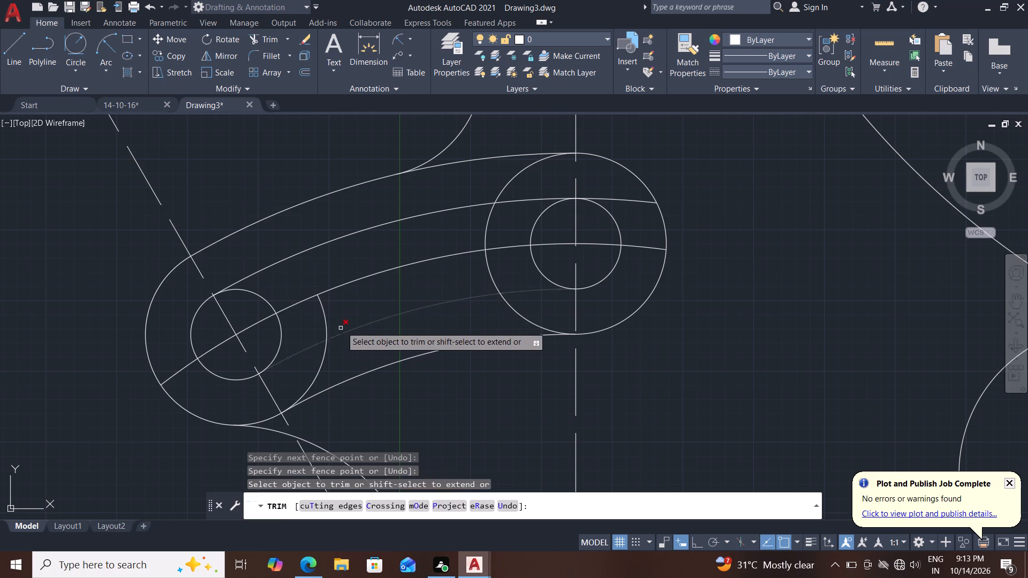
drag(340, 318, 318, 330)
drag(321, 372, 305, 378)
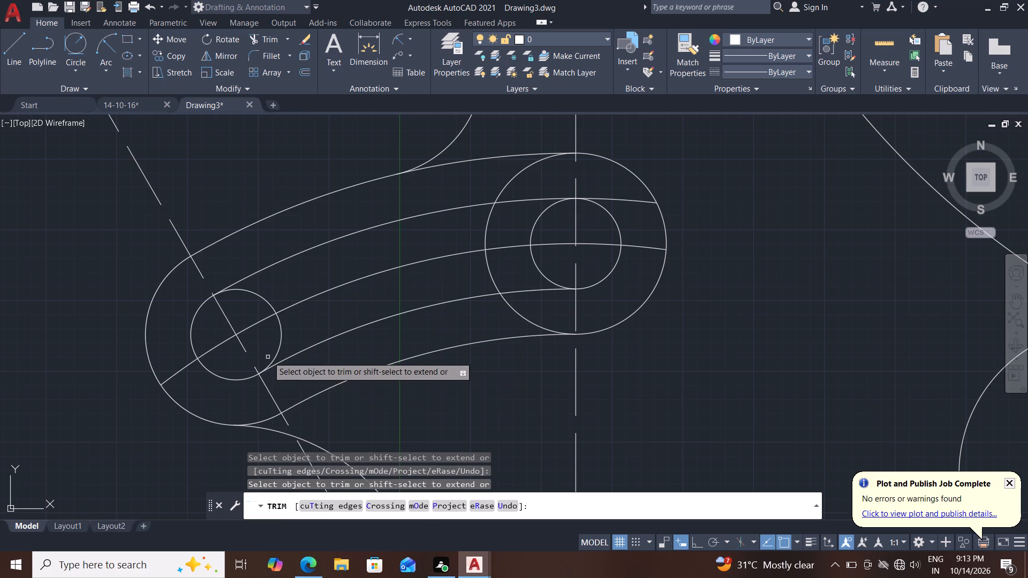
drag(279, 349, 280, 344)
click(268, 306)
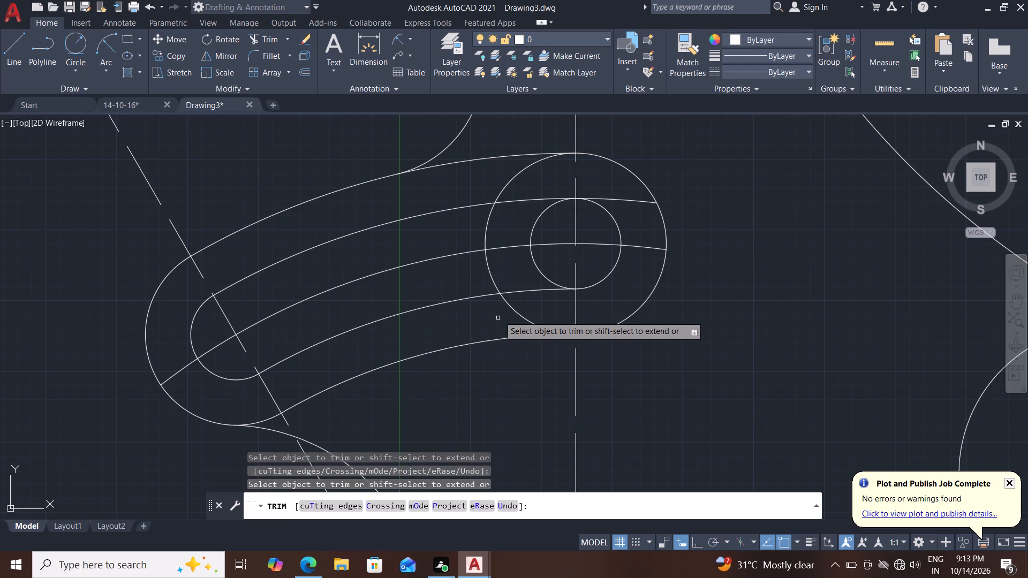
Trim the inner portions of both concentric circles at the slot's upper-right end, leaving only its rounded end arcs.
drag(507, 315, 538, 311)
drag(462, 280, 512, 270)
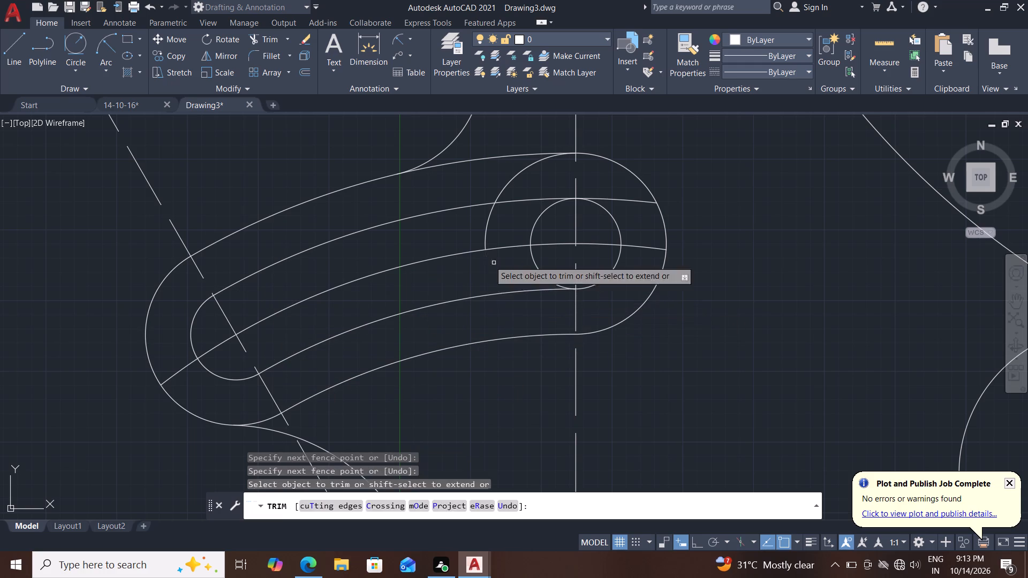
drag(464, 235, 503, 234)
drag(488, 169, 536, 179)
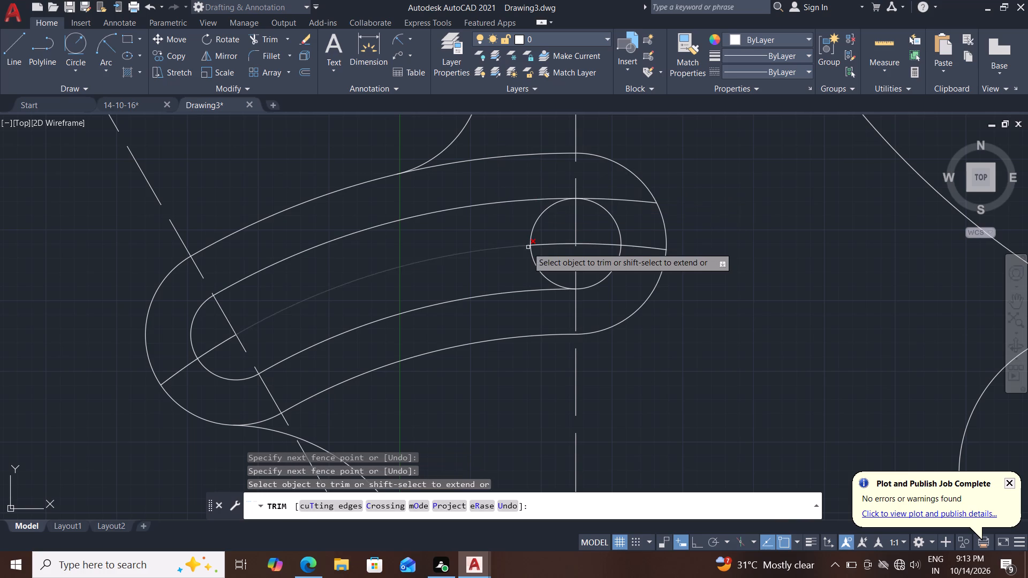
drag(505, 237, 564, 232)
drag(519, 271, 546, 267)
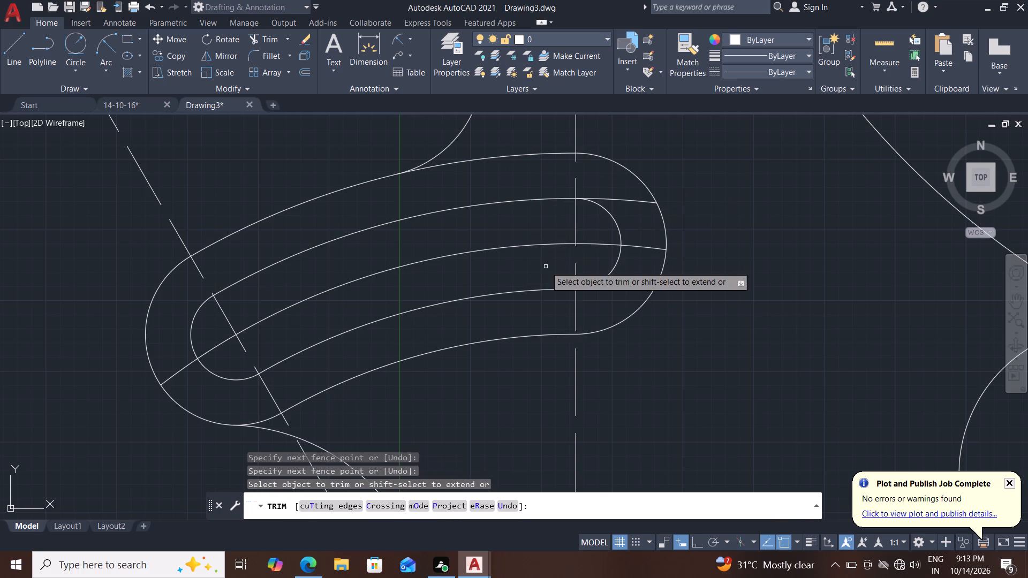
scroll(546, 267, down, 3)
scroll(582, 262, up, 2)
scroll(582, 262, down, 1)
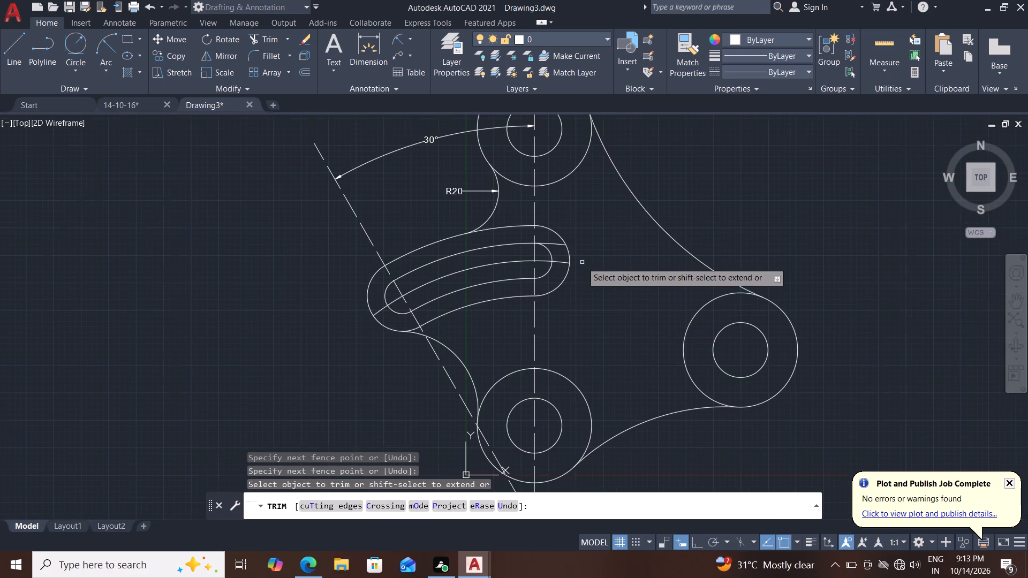
key(Escape)
key(Escape)
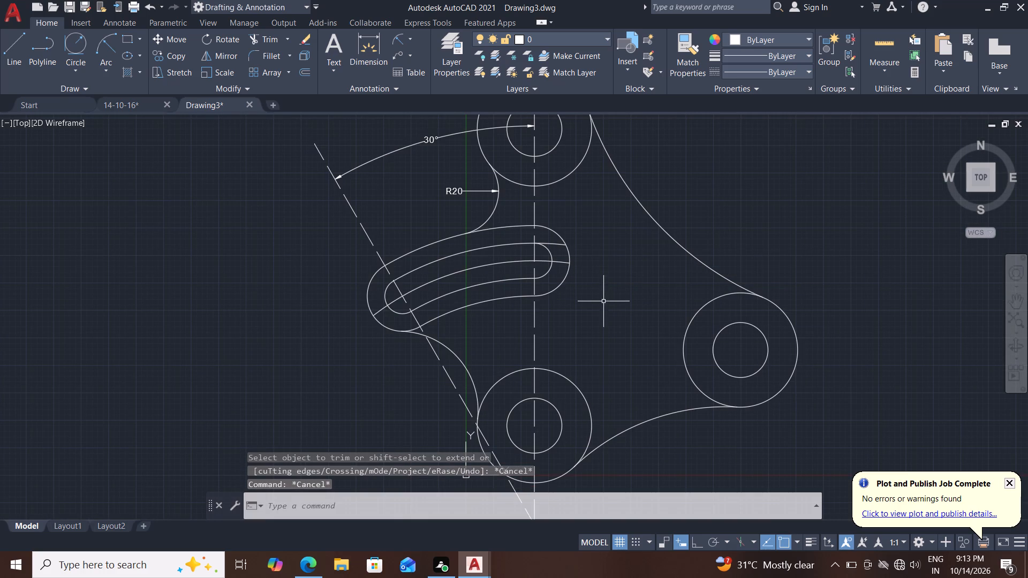
Add a vertical dimension from the lower end of the dashed vertical line to the bottom circles' centre, placed right of them.
middle_drag(611, 295, 607, 336)
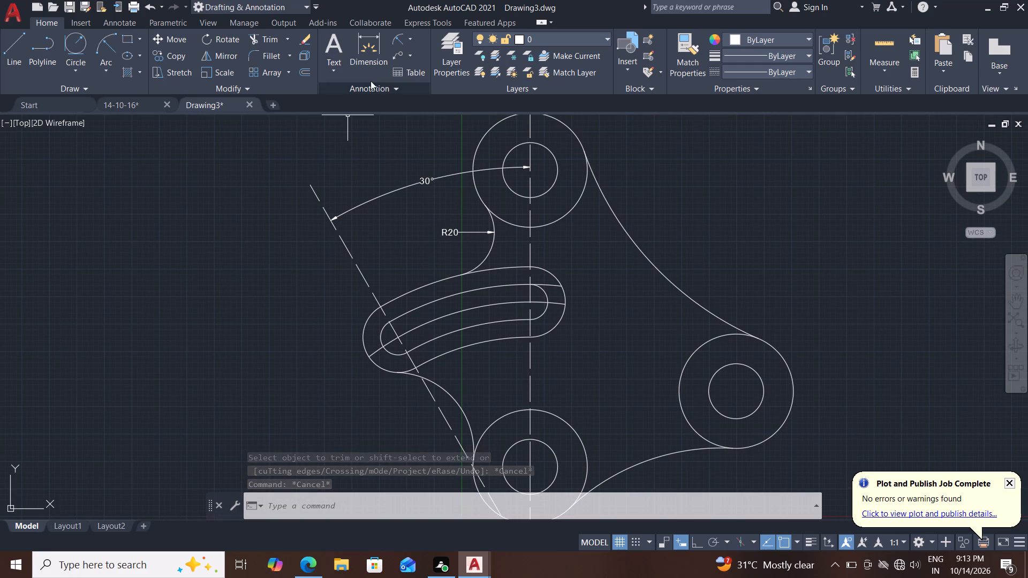
drag(367, 42, 369, 48)
middle_drag(628, 413, 618, 264)
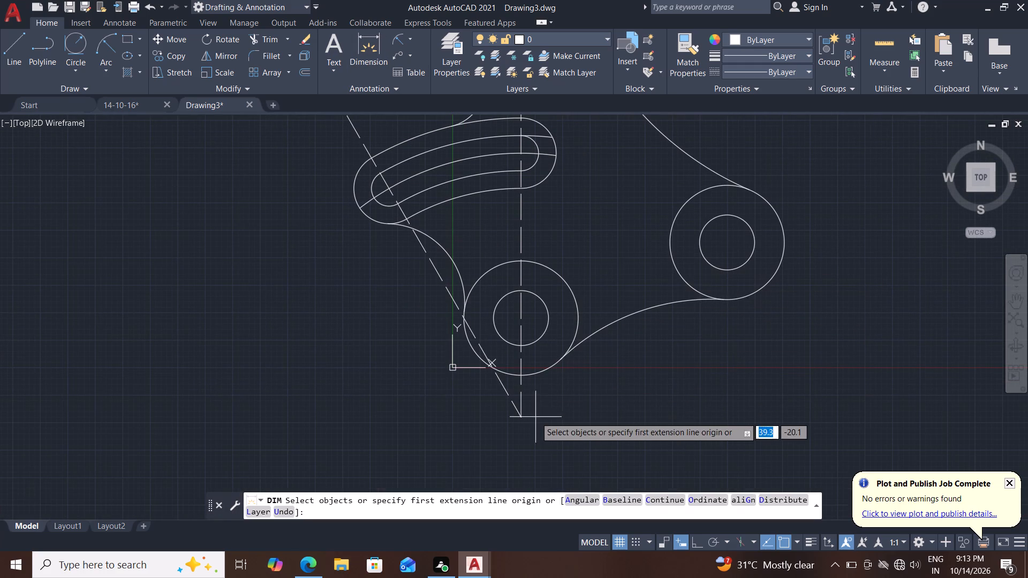
drag(524, 419, 524, 414)
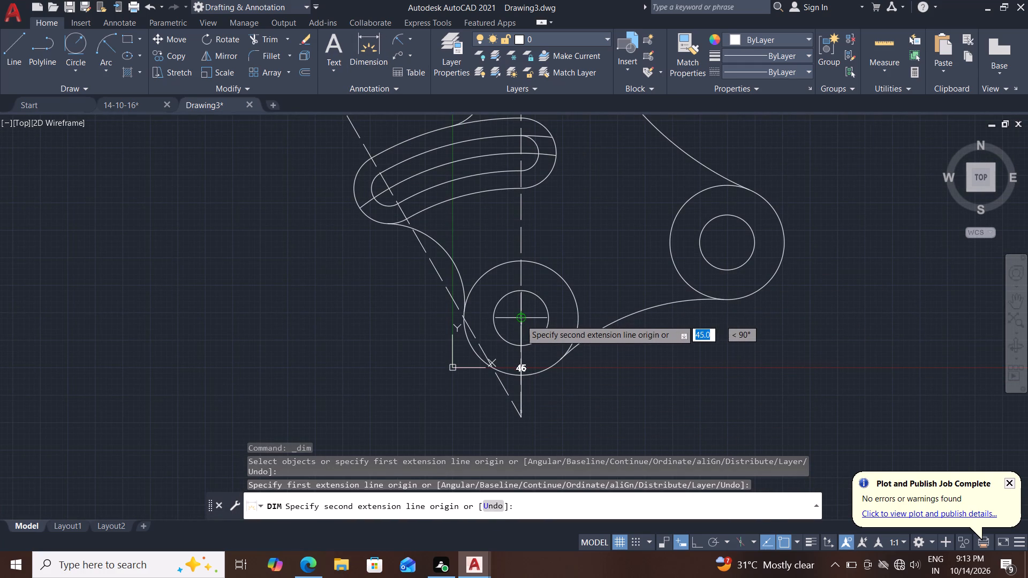
click(520, 320)
click(639, 372)
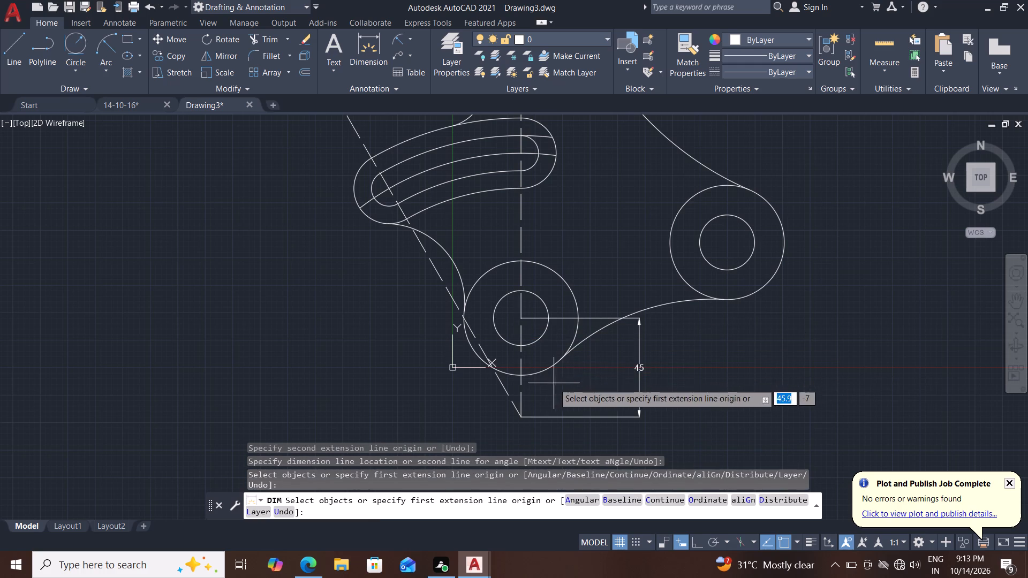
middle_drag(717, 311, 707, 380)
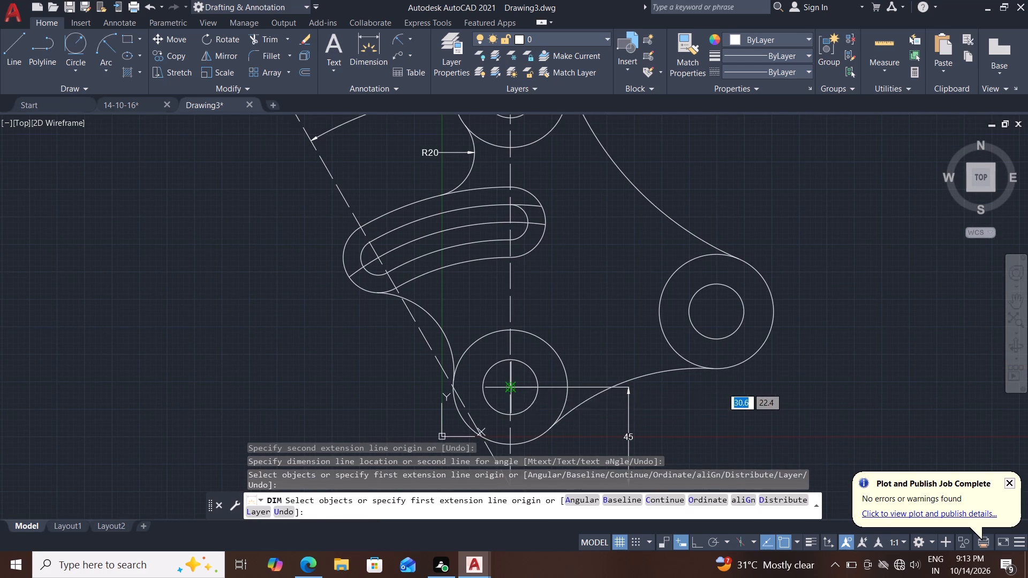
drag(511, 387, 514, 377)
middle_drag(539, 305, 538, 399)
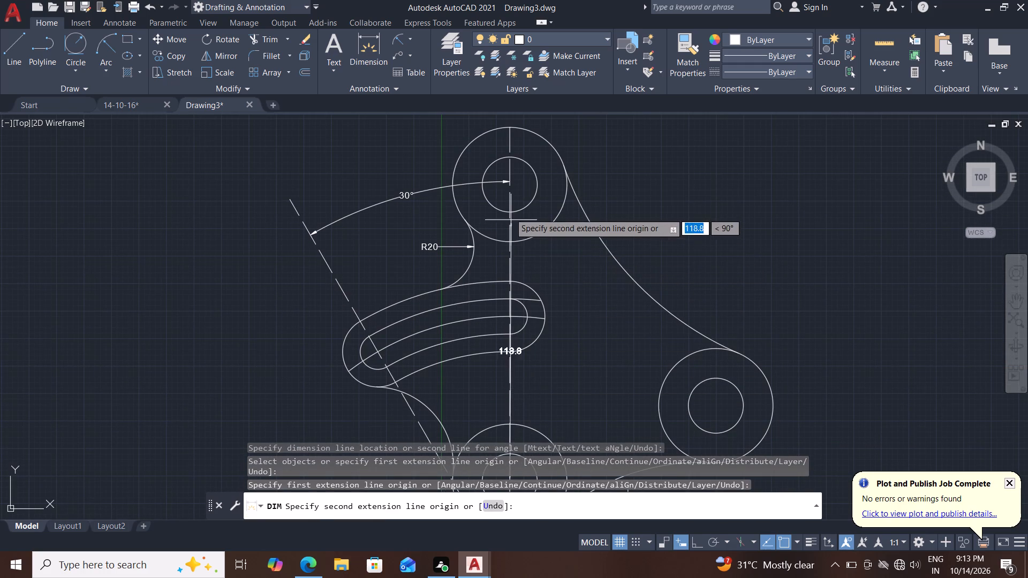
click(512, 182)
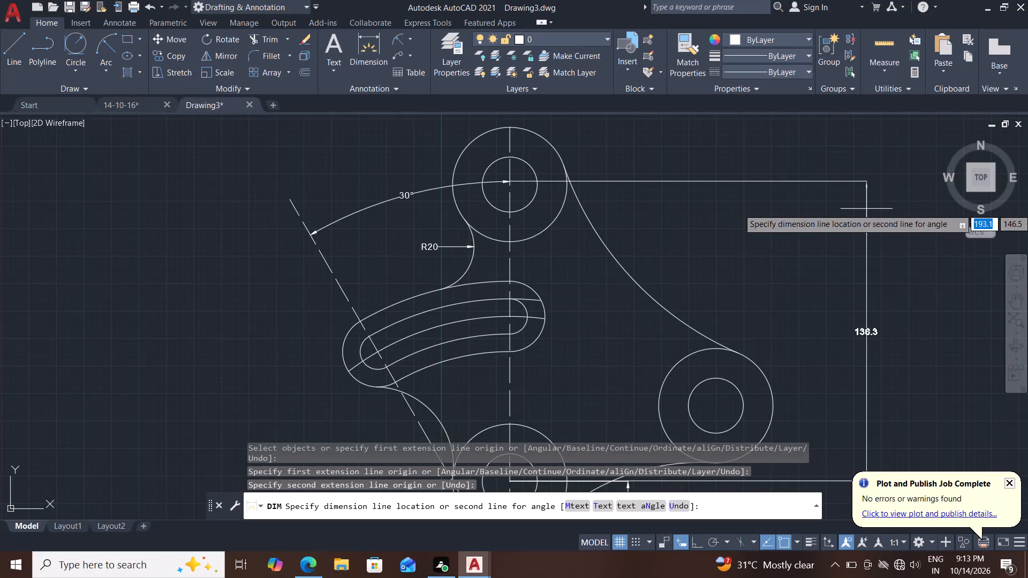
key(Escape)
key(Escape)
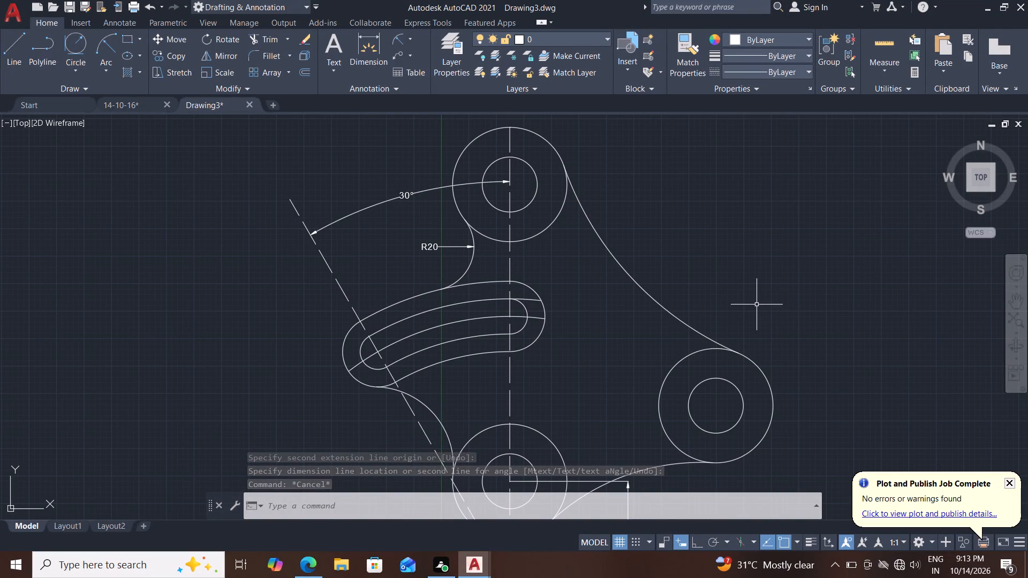
Add a vertical dimension between the centres of the bottom and top circles, placed beyond the right-hand circles.
drag(363, 48, 368, 66)
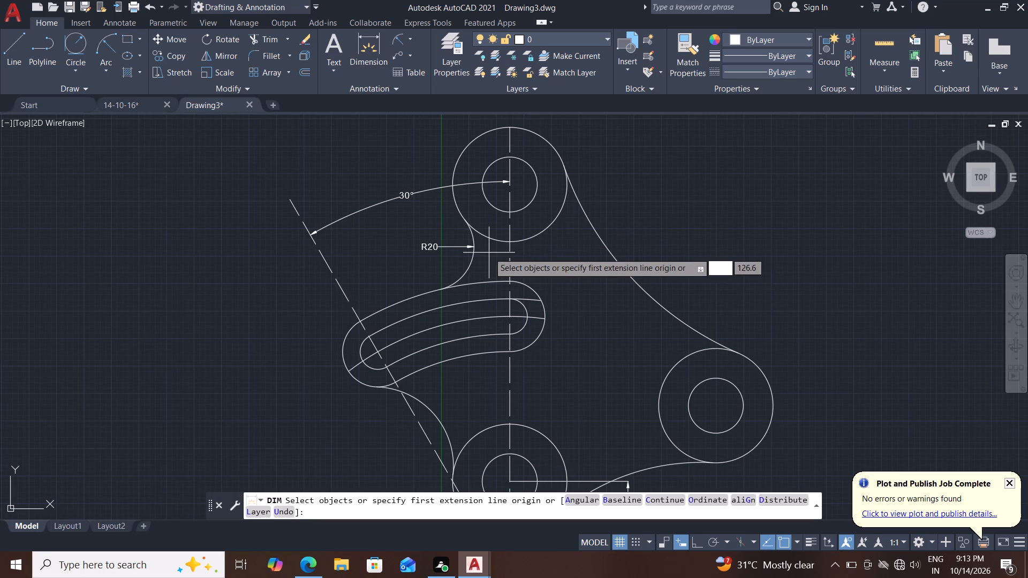
middle_drag(543, 369, 566, 303)
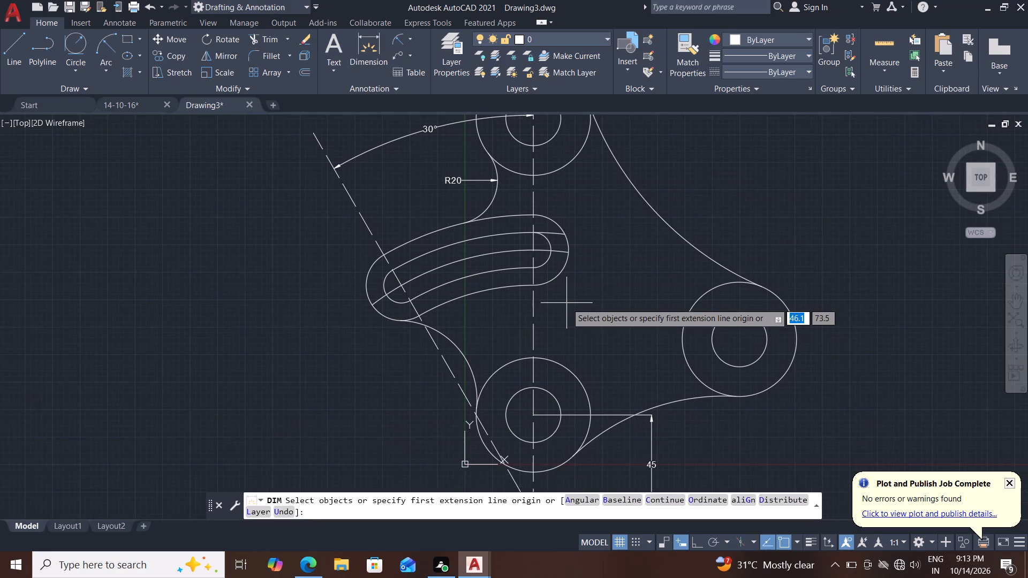
scroll(550, 353, up, 2)
middle_drag(537, 418, 600, 252)
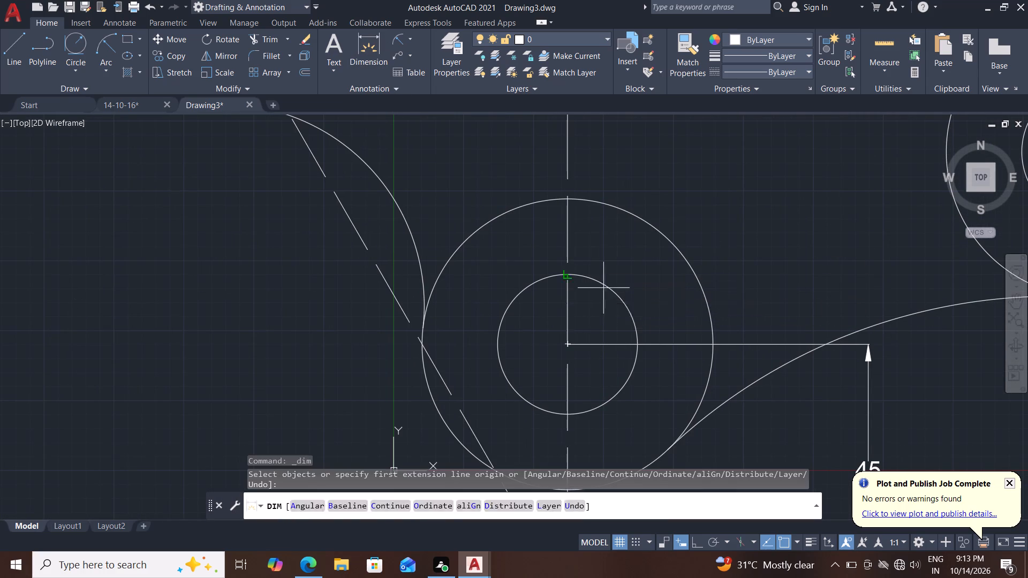
drag(569, 344, 571, 335)
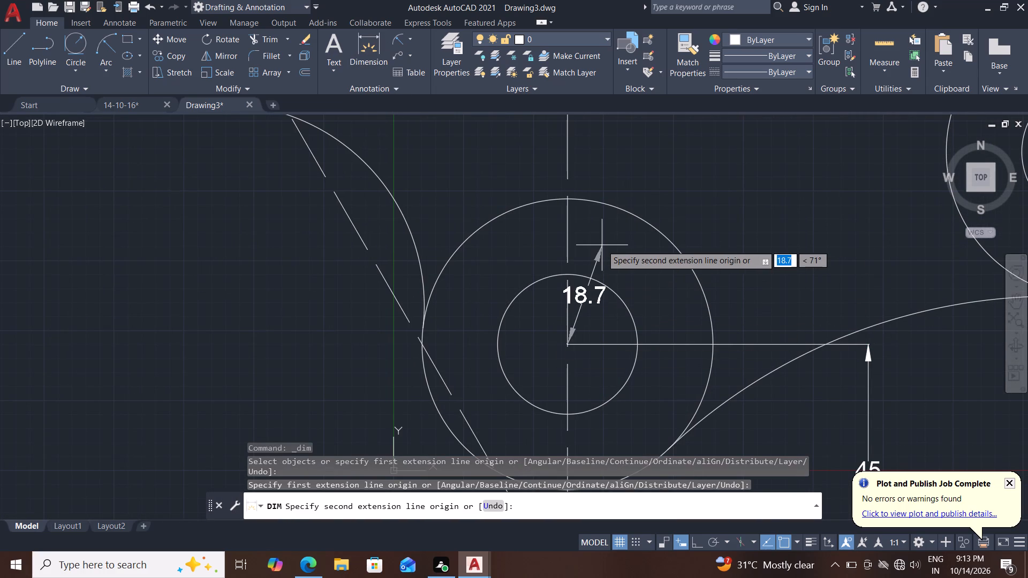
scroll(602, 245, down, 4)
middle_drag(623, 209, 621, 226)
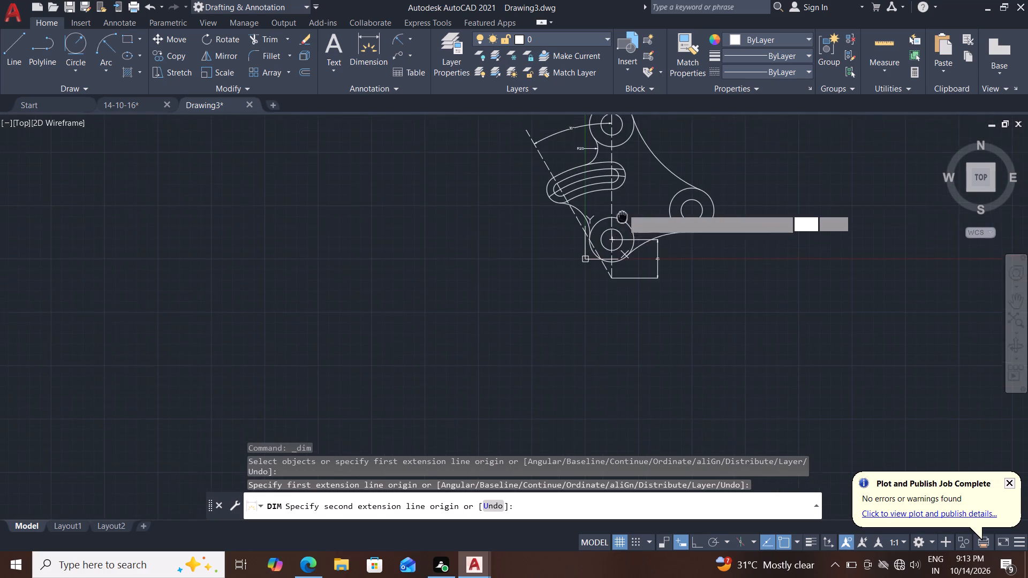
middle_drag(621, 226, 603, 316)
scroll(603, 301, up, 3)
middle_drag(591, 247, 589, 367)
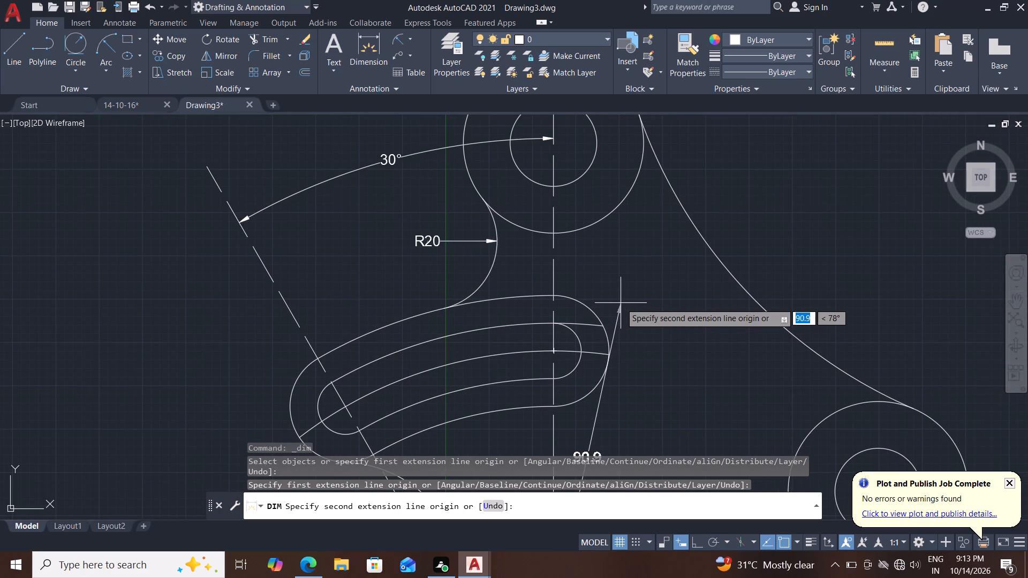
middle_drag(606, 239, 606, 314)
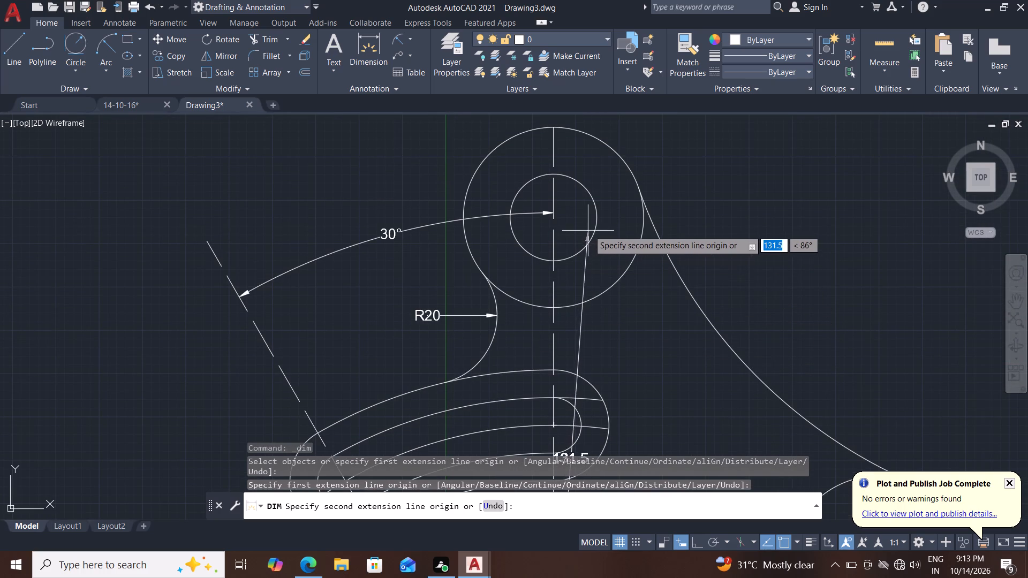
click(551, 220)
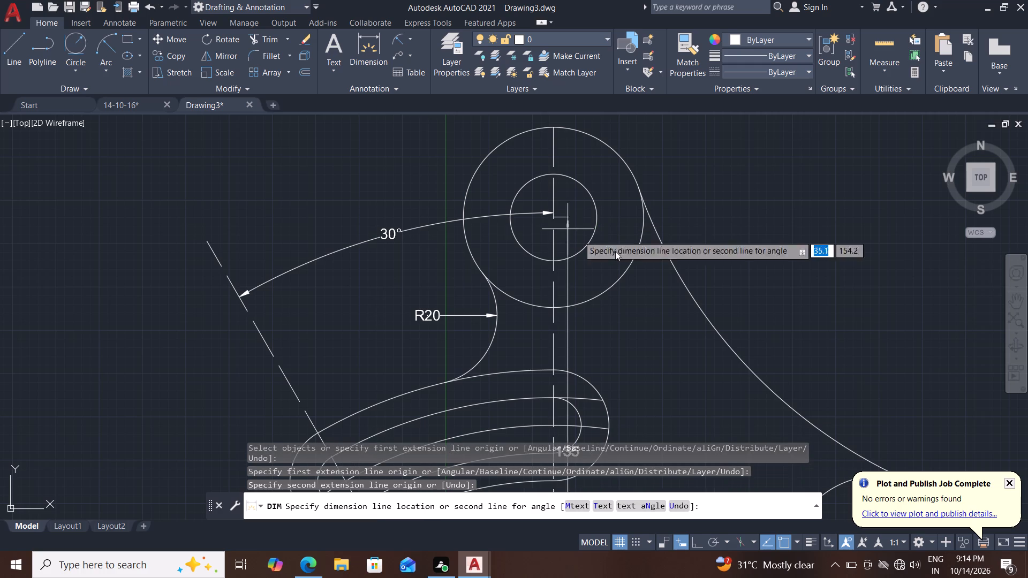
middle_drag(868, 226, 822, 106)
scroll(814, 154, down, 3)
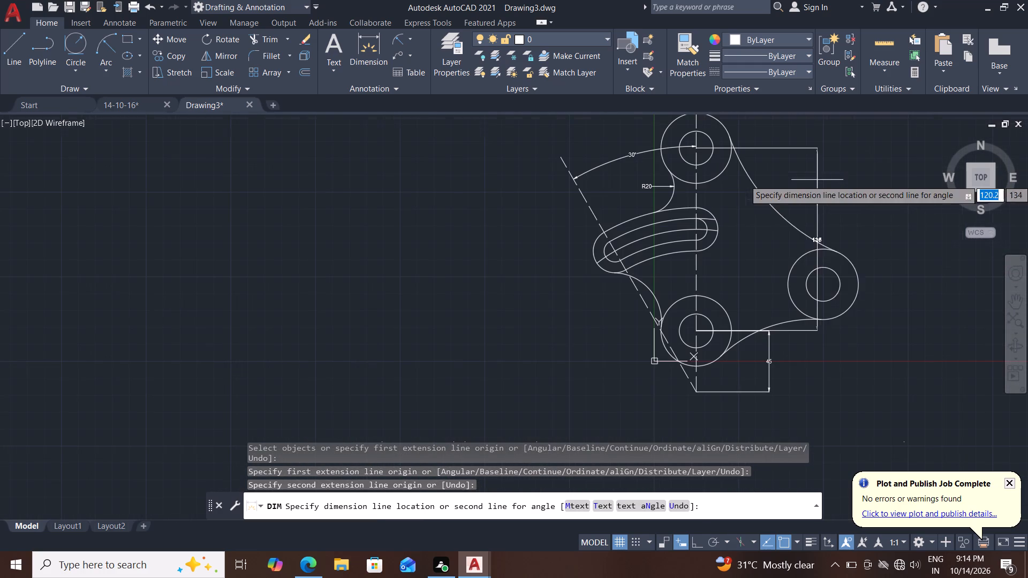
click(907, 235)
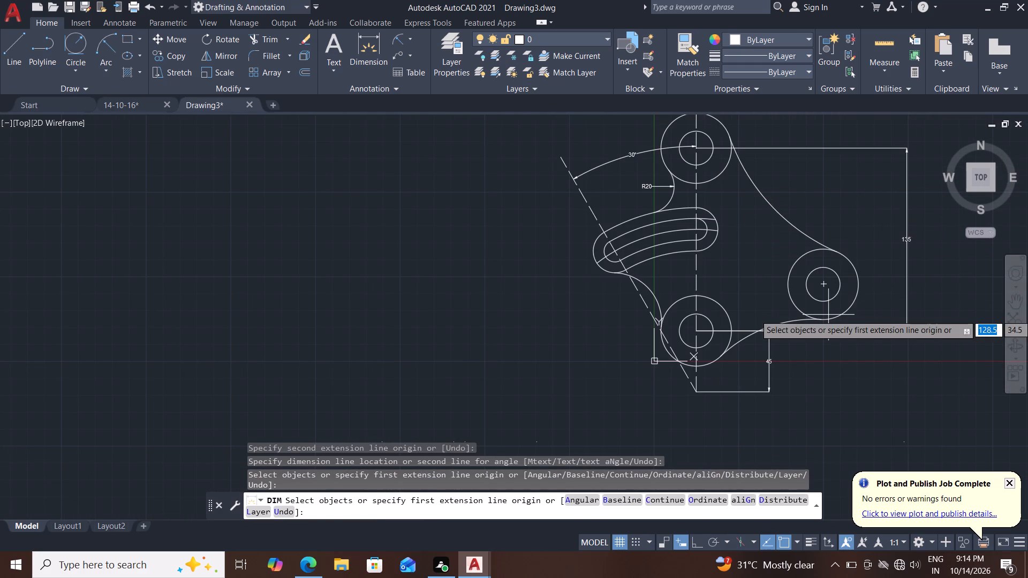
Add a horizontal dimension between the centres of the right-hand circles and the top circles, placed above the part.
scroll(781, 288, up, 2)
middle_drag(775, 266, 710, 369)
scroll(710, 360, down, 2)
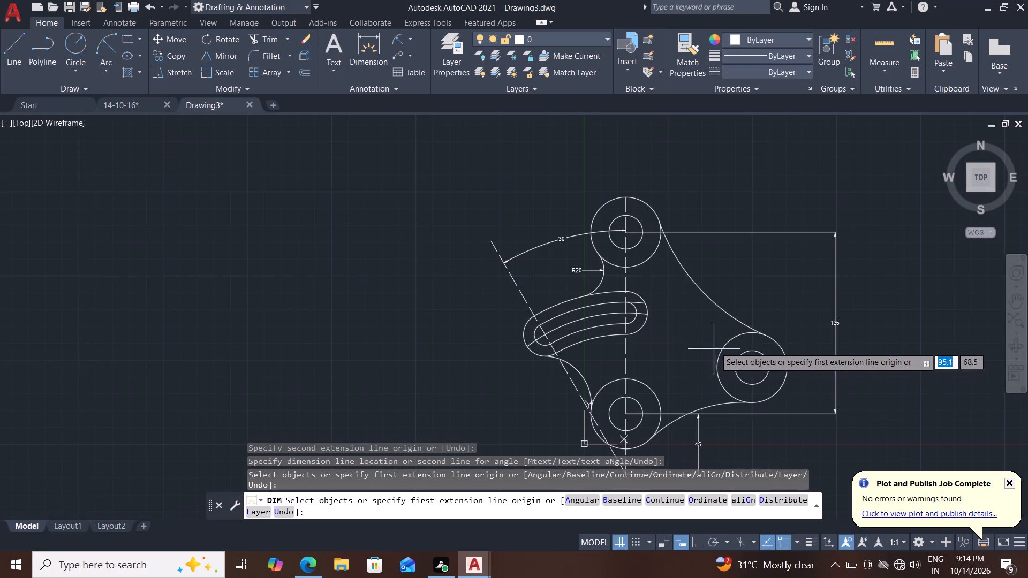
click(751, 368)
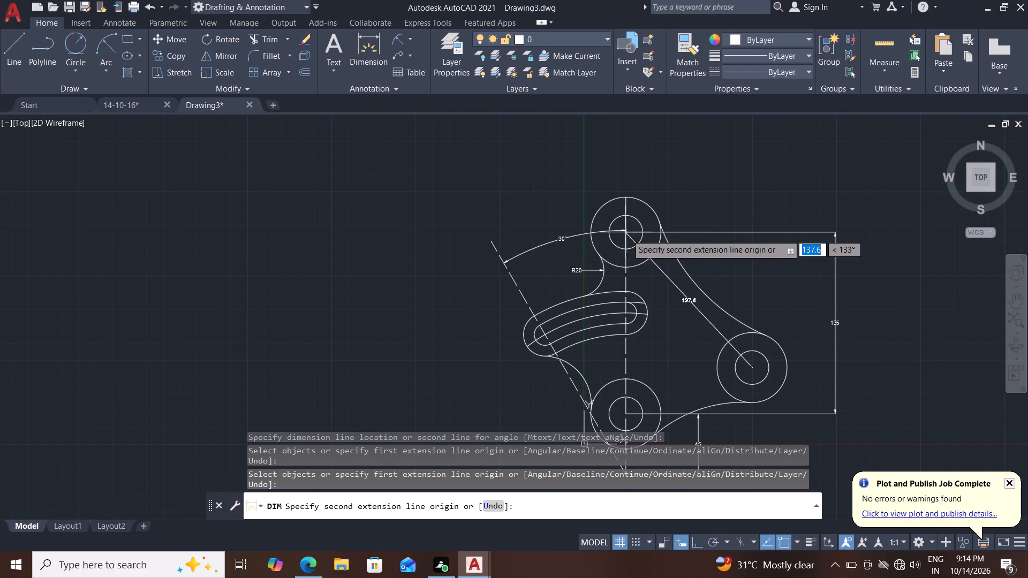
scroll(627, 234, up, 3)
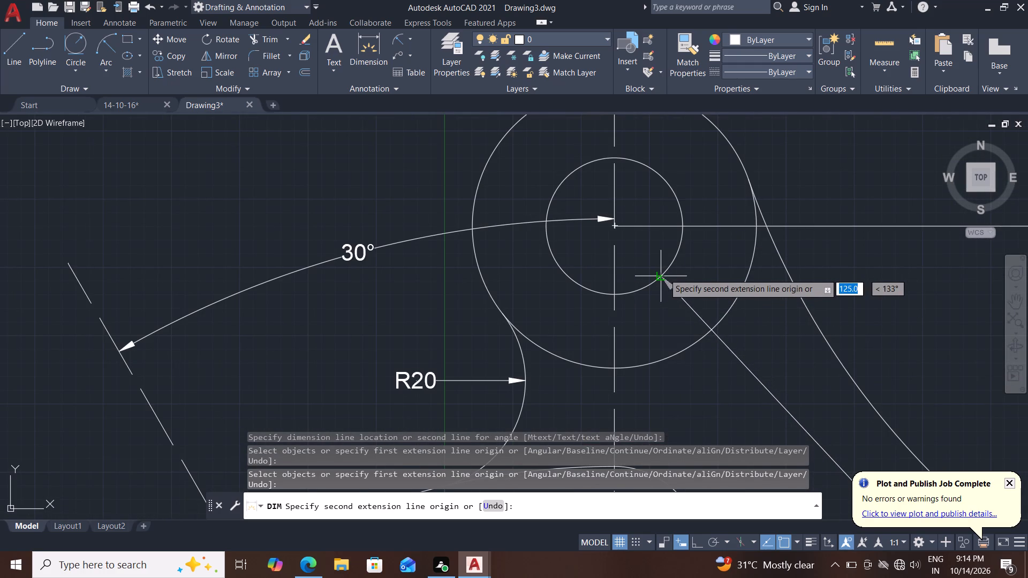
click(617, 223)
scroll(732, 299, down, 3)
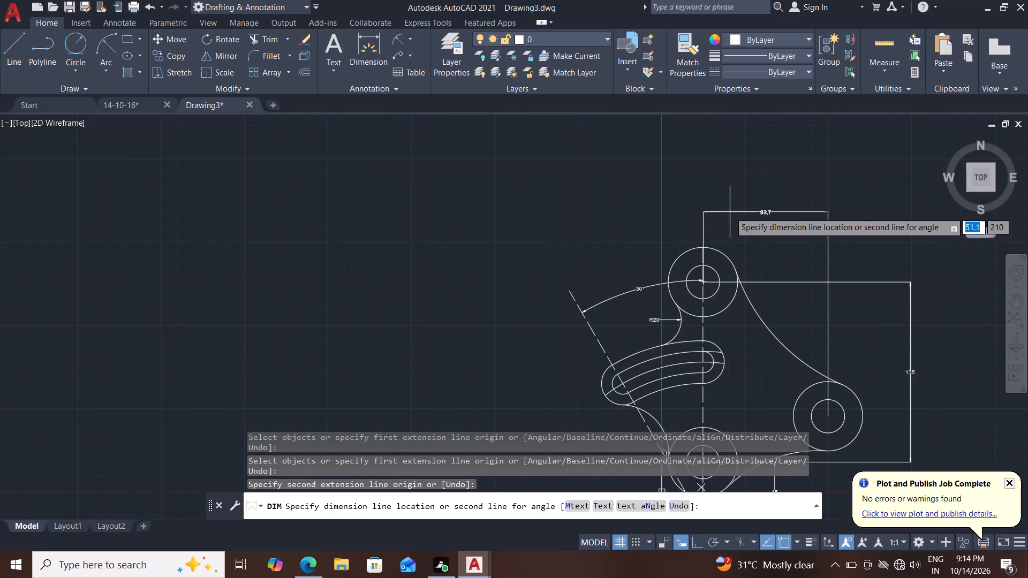
scroll(734, 218, up, 2)
click(734, 225)
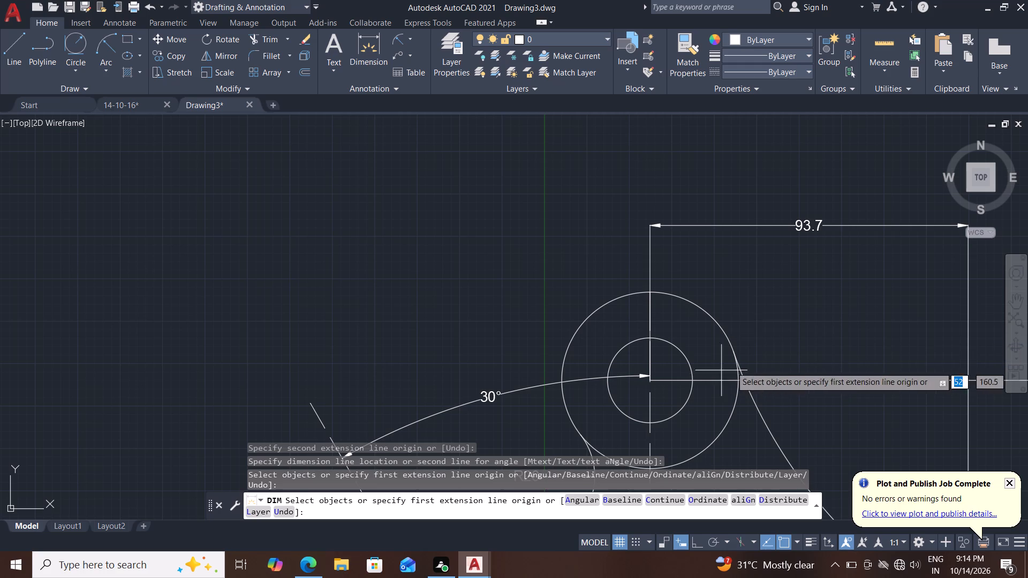
Add a vertical dimension between the centres of the right-hand and top circles, placed just inside the overall vertical dimension.
middle_drag(743, 352, 739, 275)
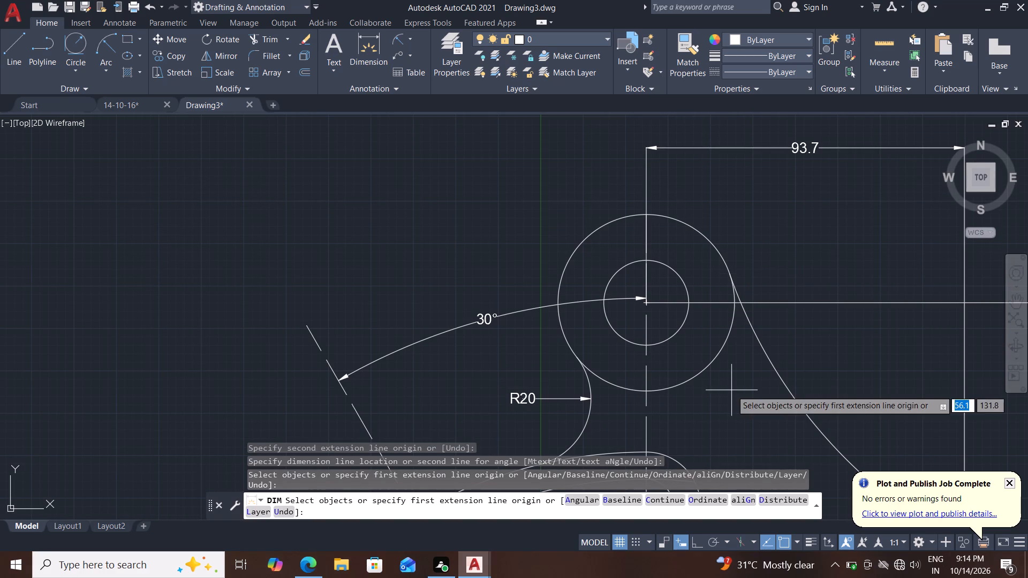
middle_drag(734, 387, 731, 286)
scroll(735, 326, down, 2)
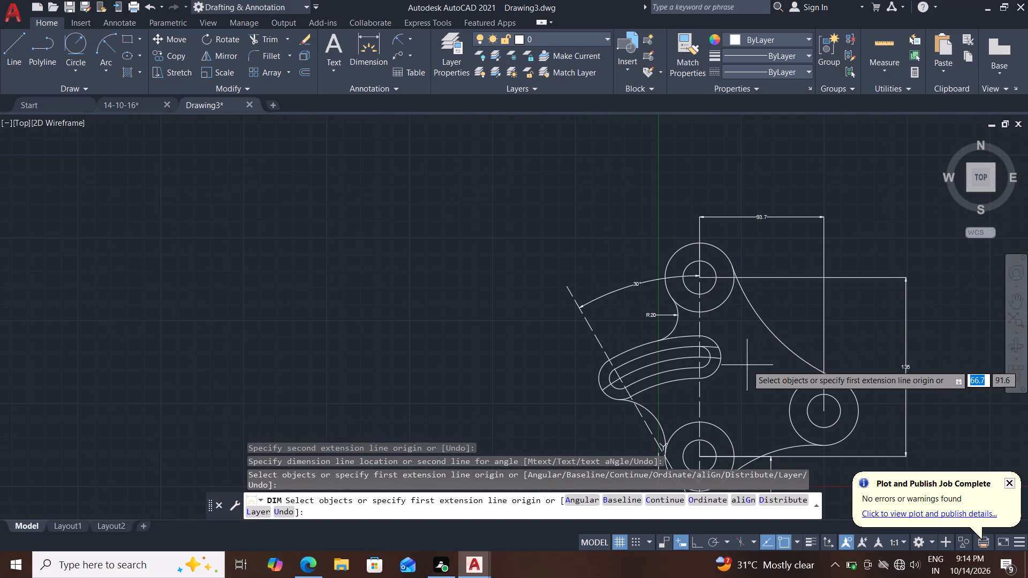
middle_drag(747, 362, 687, 311)
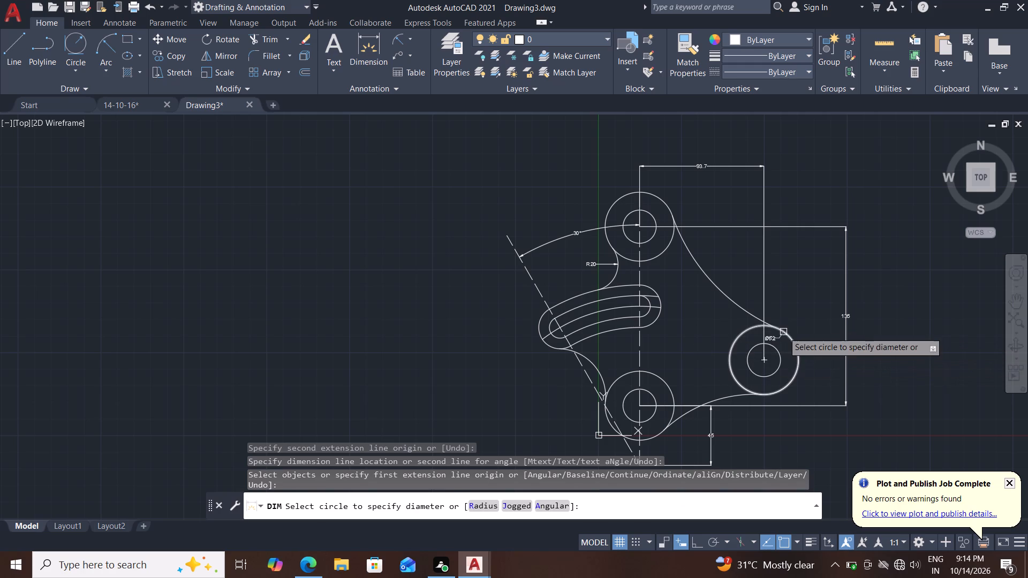
scroll(792, 283, up, 1)
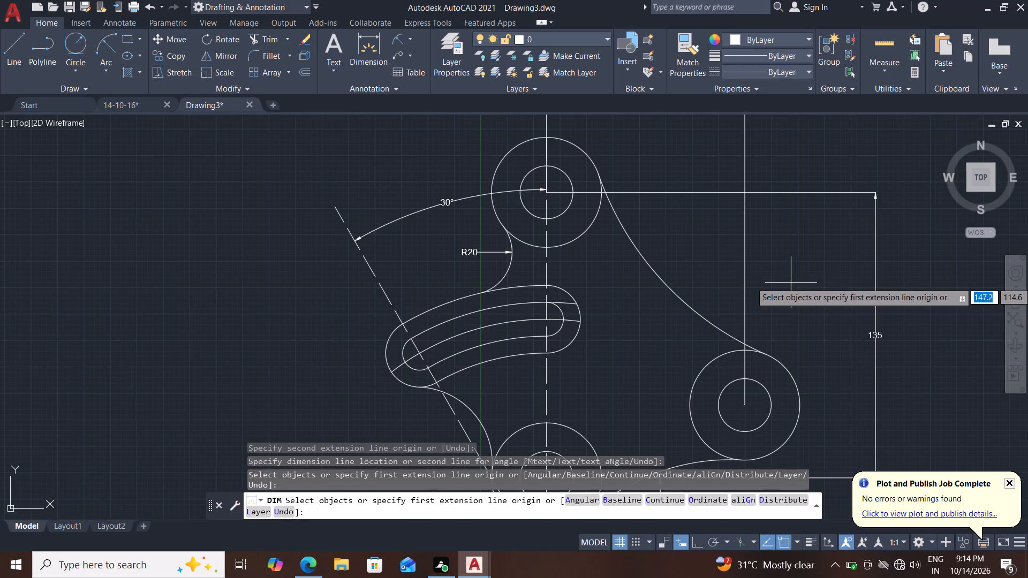
click(746, 406)
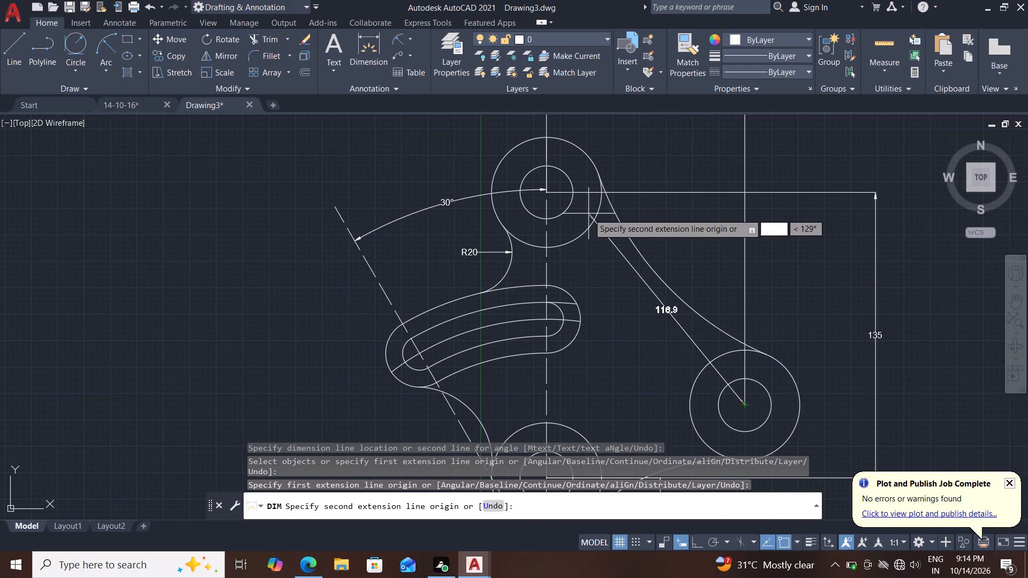
click(548, 193)
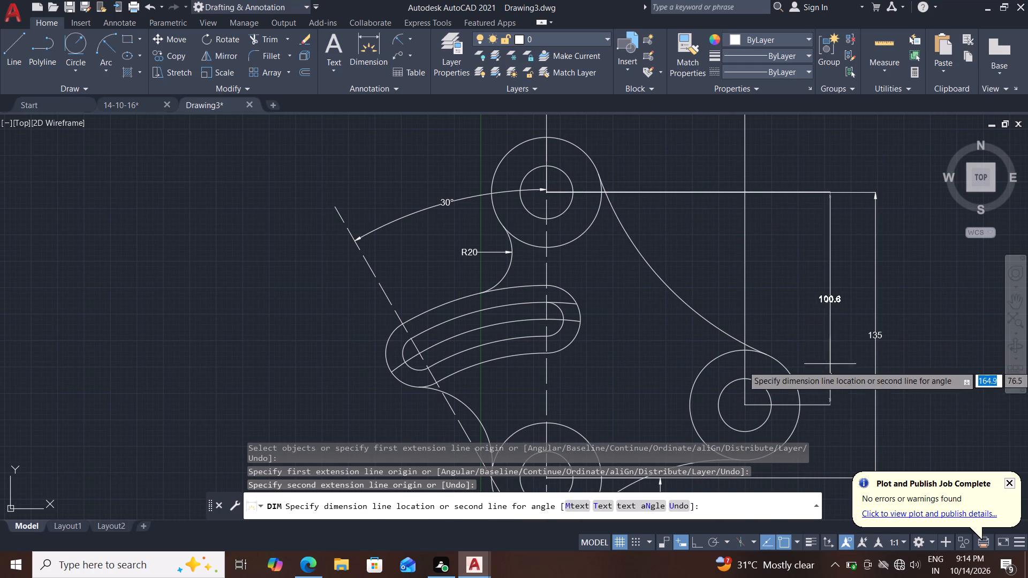
click(833, 372)
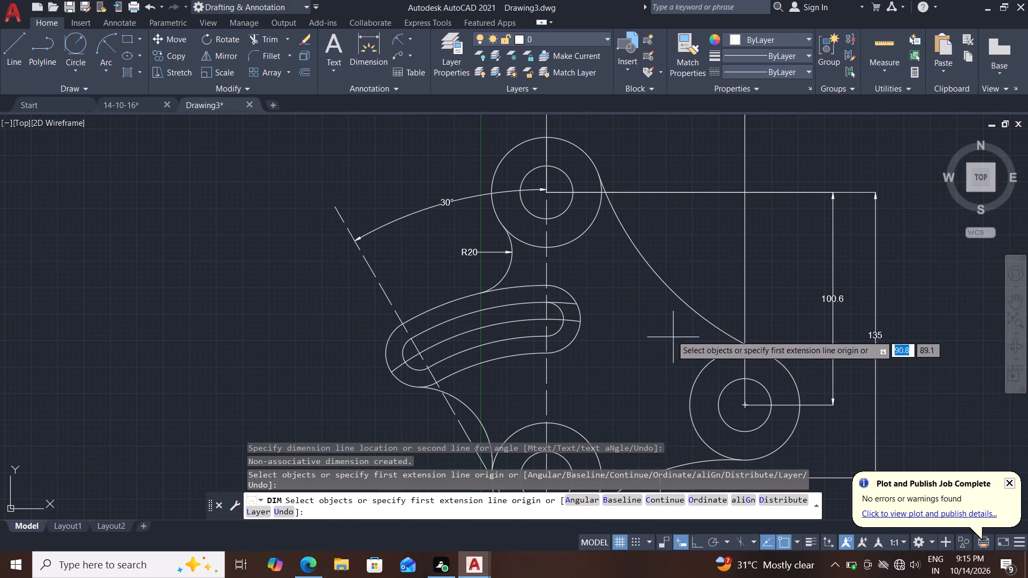
Add a radius dimension to the slot's outer rounded arc at its lower-left end, with the text placed outside, below left.
middle_drag(648, 347, 653, 312)
middle_drag(656, 330, 699, 292)
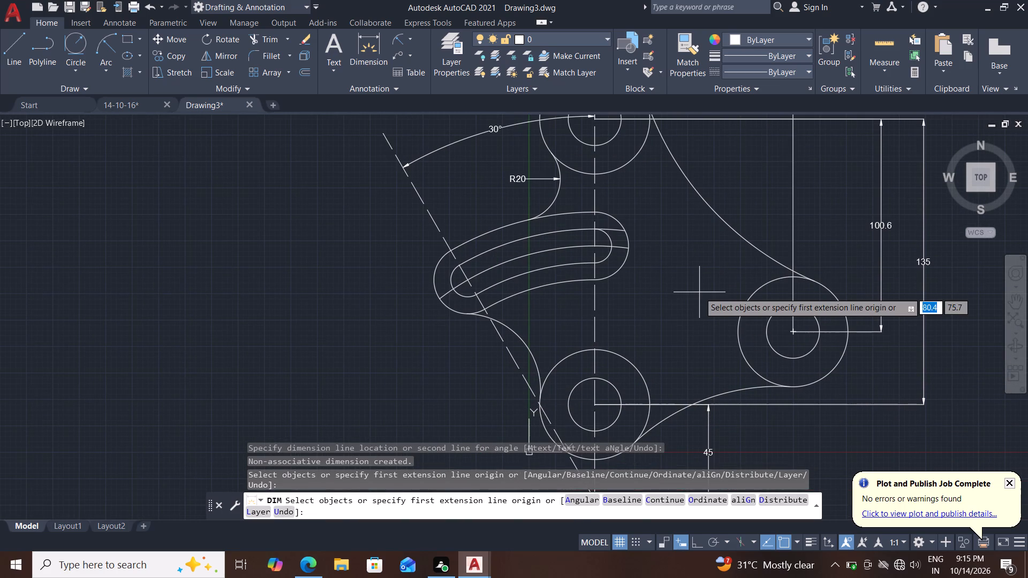
click(400, 43)
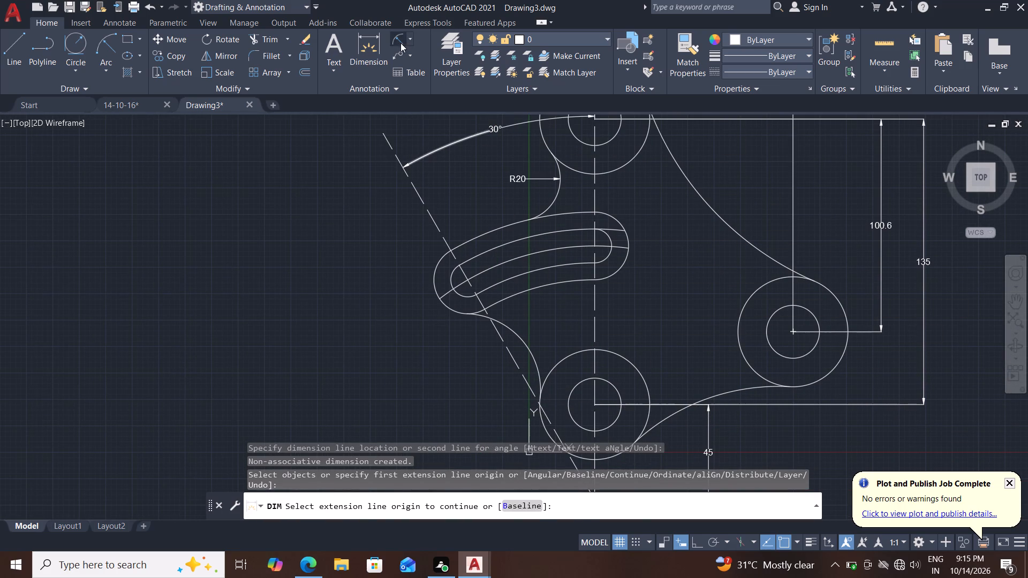
click(449, 306)
click(410, 337)
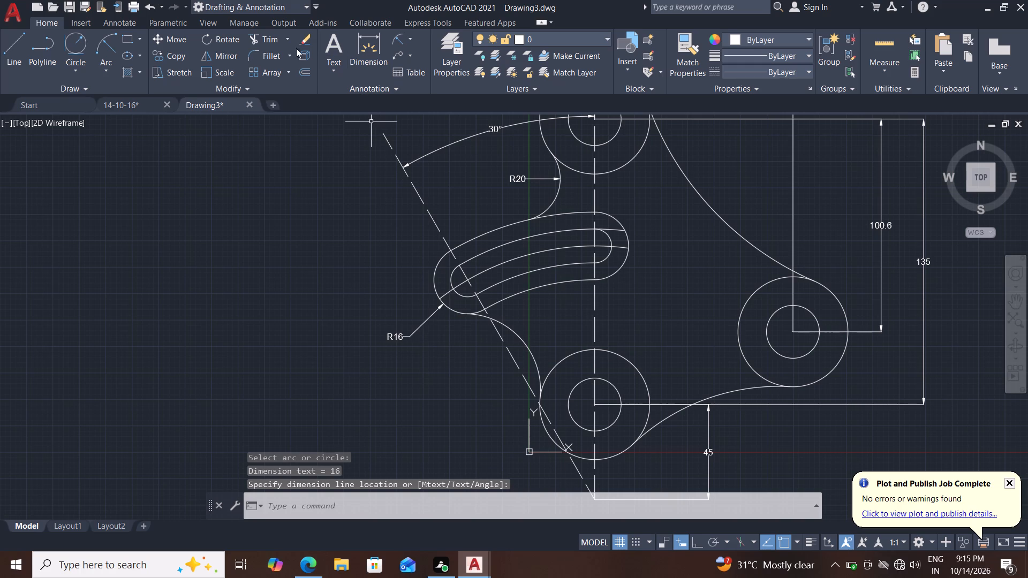
Trim the leftover piece of the inner slot's upper arc extending past its rounded end at the slot's upper-right end.
click(268, 39)
scroll(565, 246, up, 2)
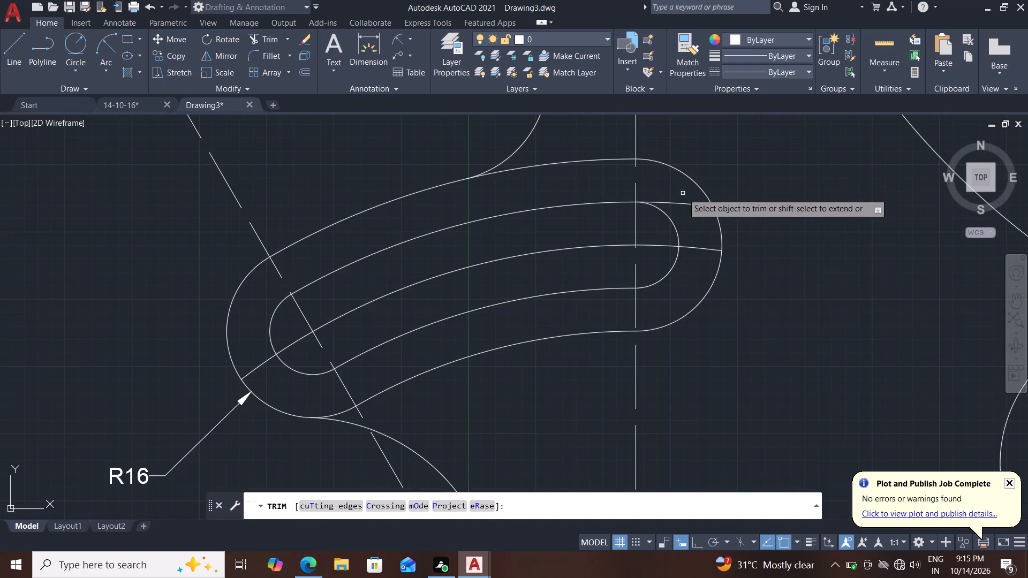
drag(683, 193, 688, 217)
scroll(782, 249, down, 2)
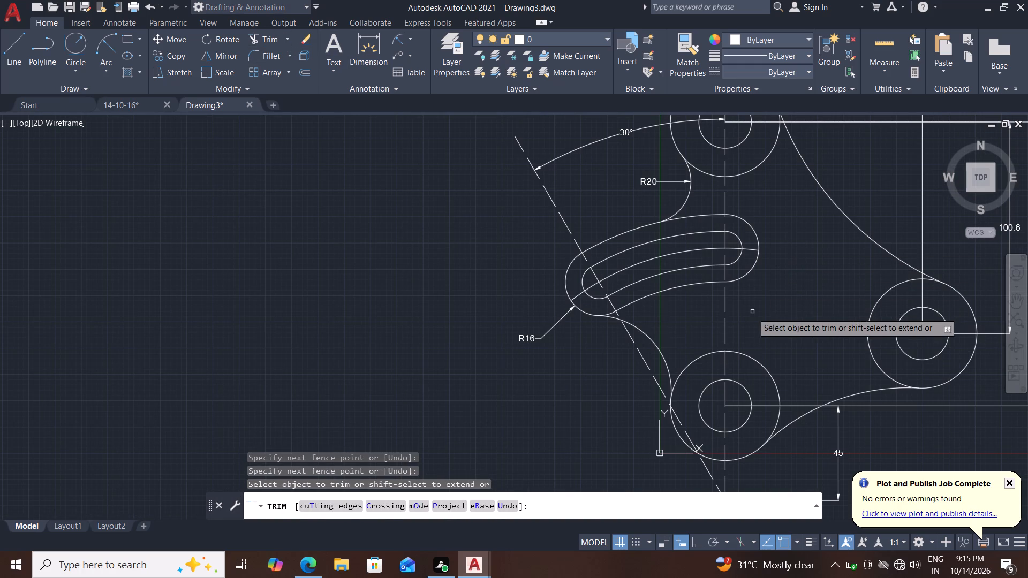
Add a radius dimension to the arc joining the slot's lower-left end to the bottom outer circle, placed outside the part.
click(394, 37)
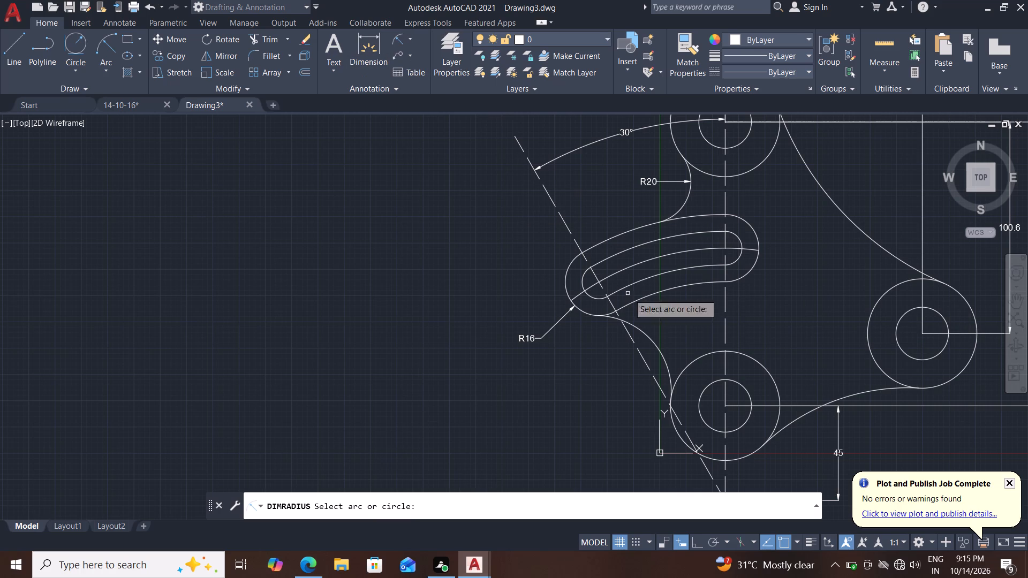
click(649, 336)
click(611, 383)
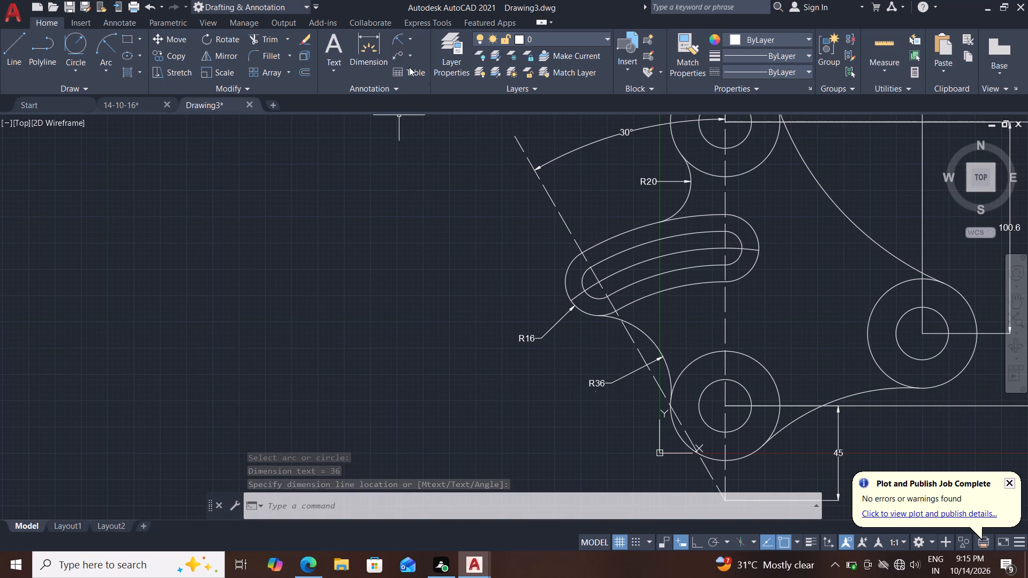
Add radius dimensions to the slot's centreline arc and its inner lower-left end arc, placing both texts left of the slot.
click(403, 33)
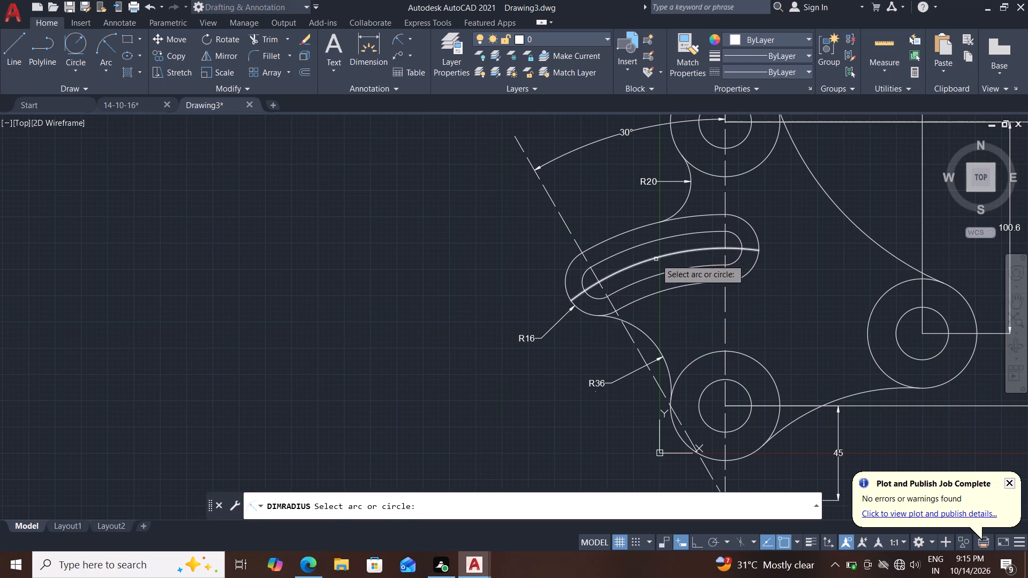
drag(656, 259, 645, 253)
drag(447, 245, 455, 245)
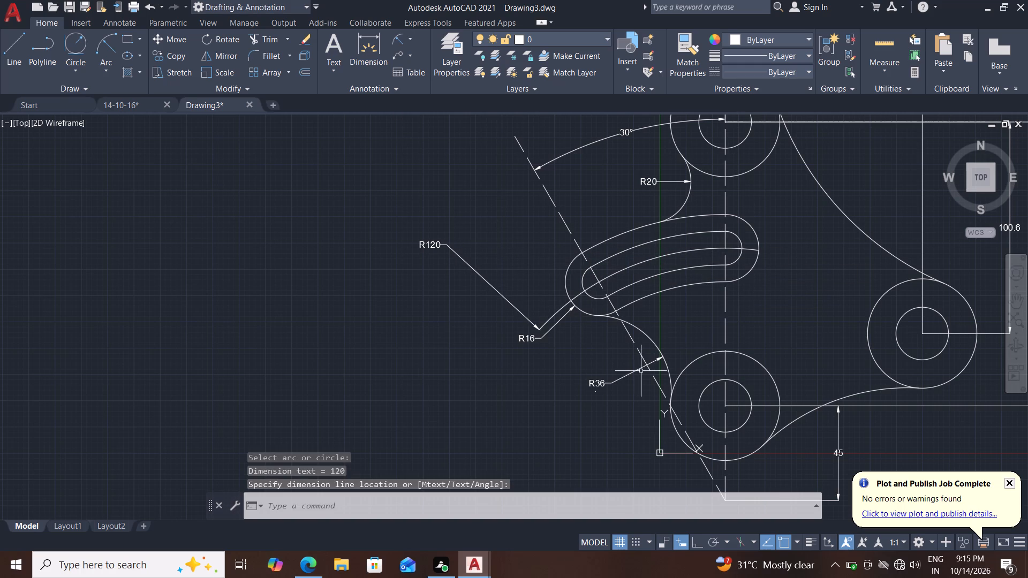
middle_drag(553, 321, 536, 353)
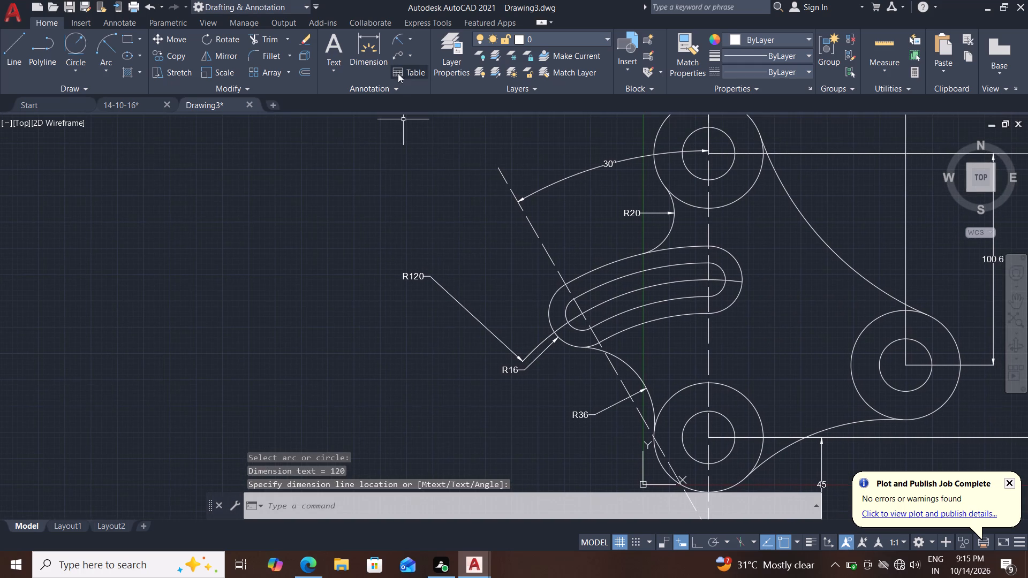
click(398, 35)
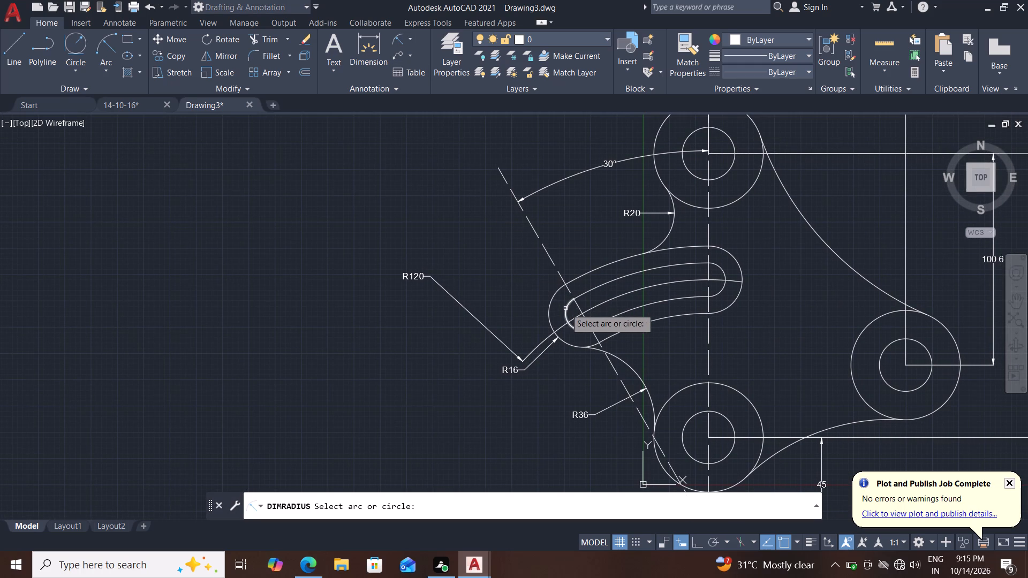
drag(565, 308, 547, 298)
click(498, 264)
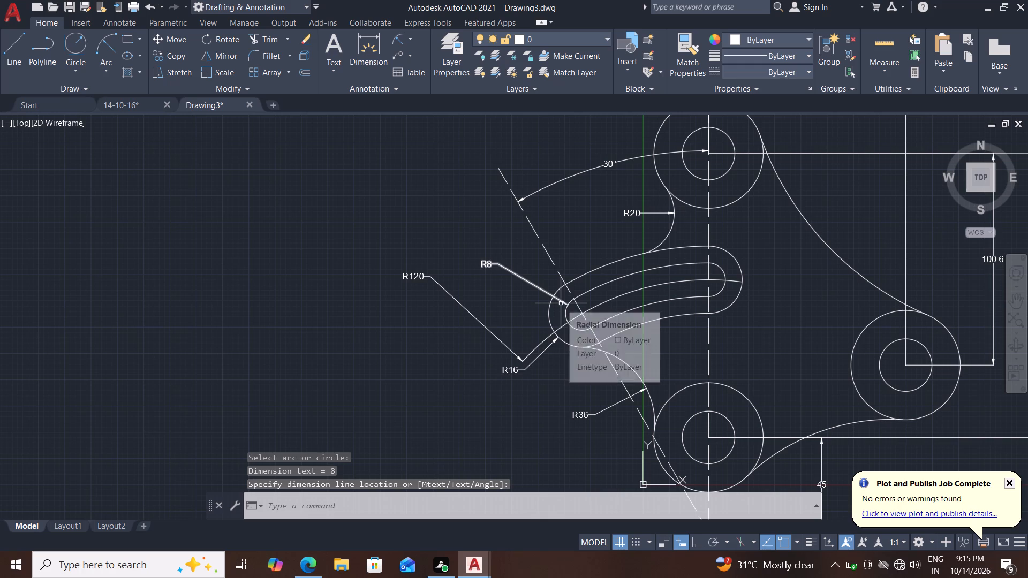
Add radius dimensions to the top outer circle, placed upper left, and the top inner circle, placed upper right.
middle_drag(578, 182, 542, 229)
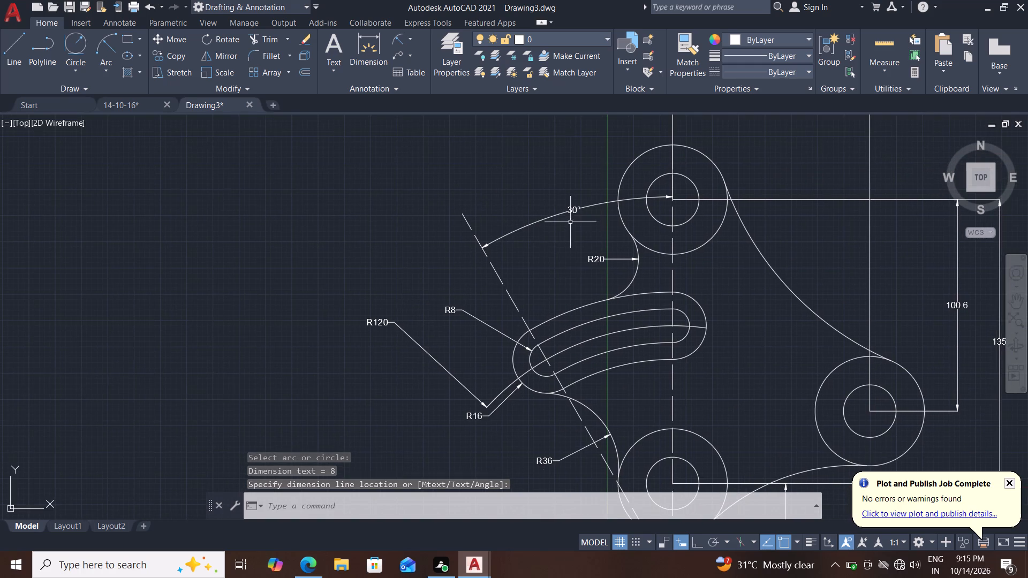
middle_drag(580, 220, 547, 273)
click(398, 40)
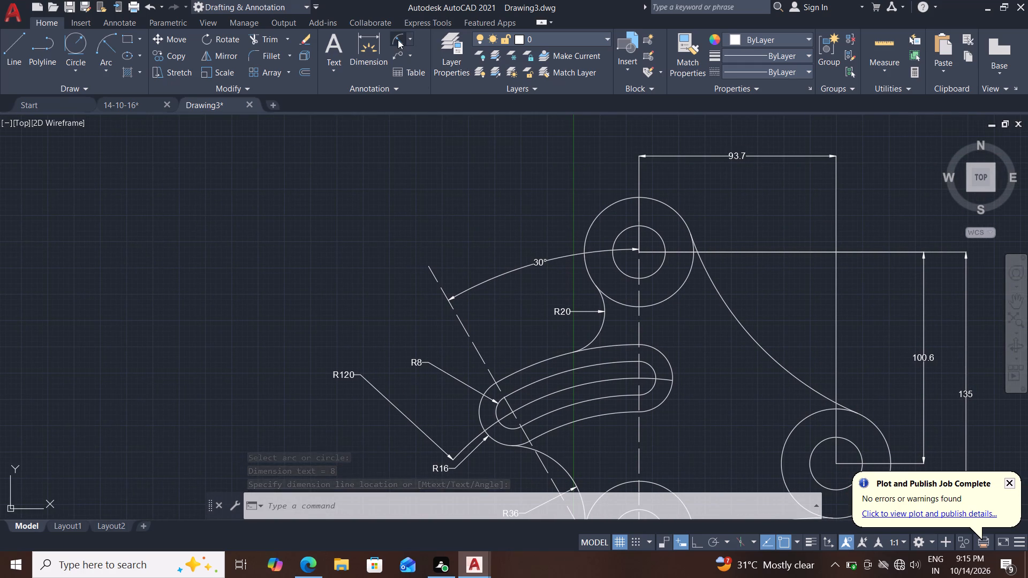
drag(585, 241, 566, 225)
click(540, 195)
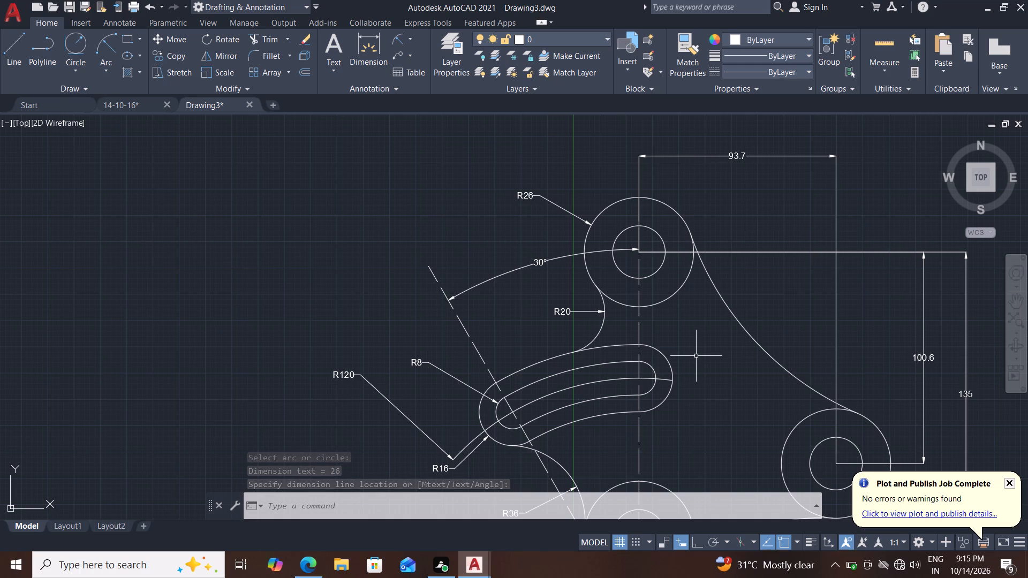
click(396, 40)
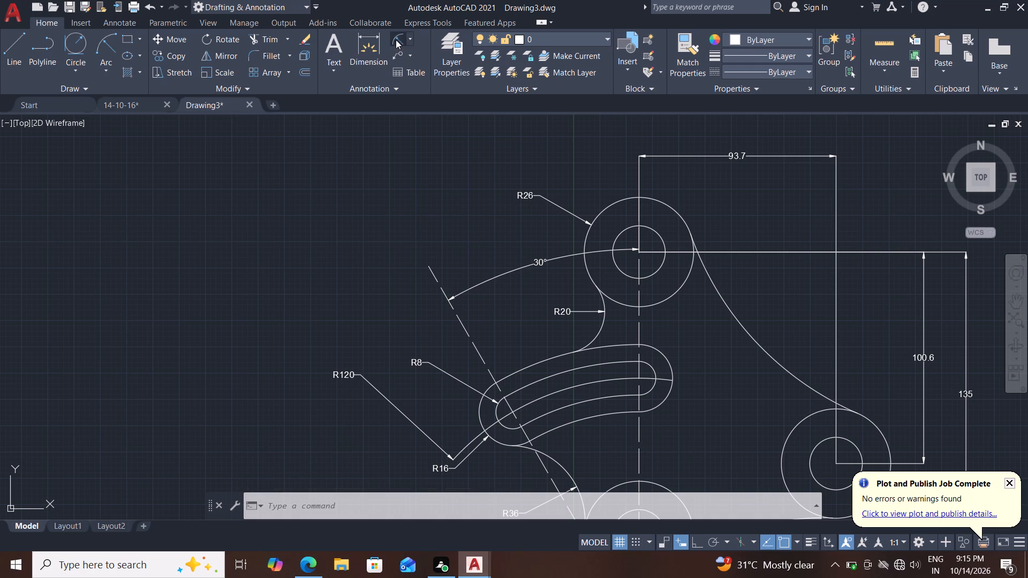
click(661, 242)
click(705, 203)
Move the whole part with all its dimensions up and to the right, clear of the coordinate origin and axes.
middle_drag(711, 298, 666, 252)
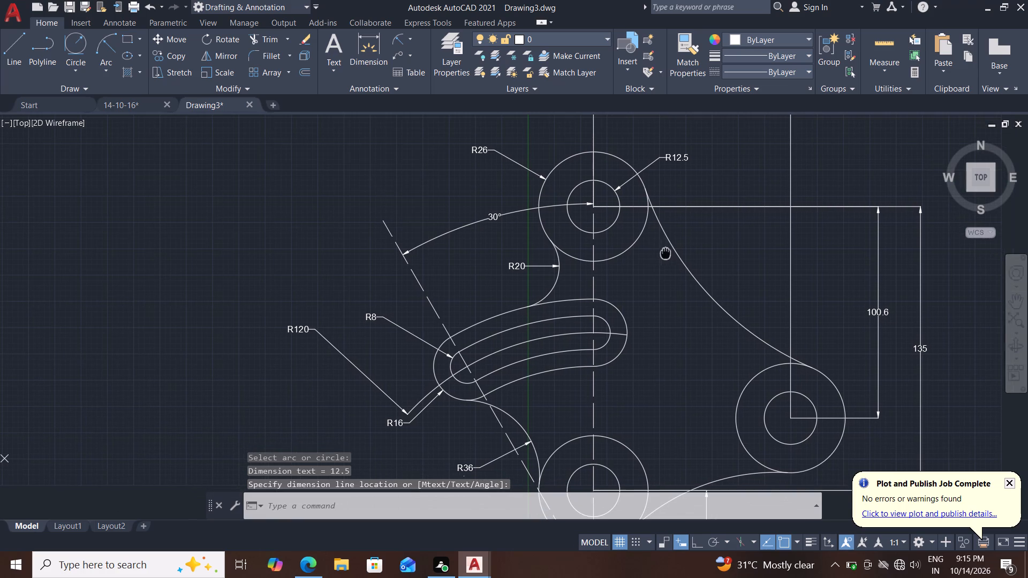
middle_drag(683, 302, 623, 219)
scroll(659, 285, down, 1)
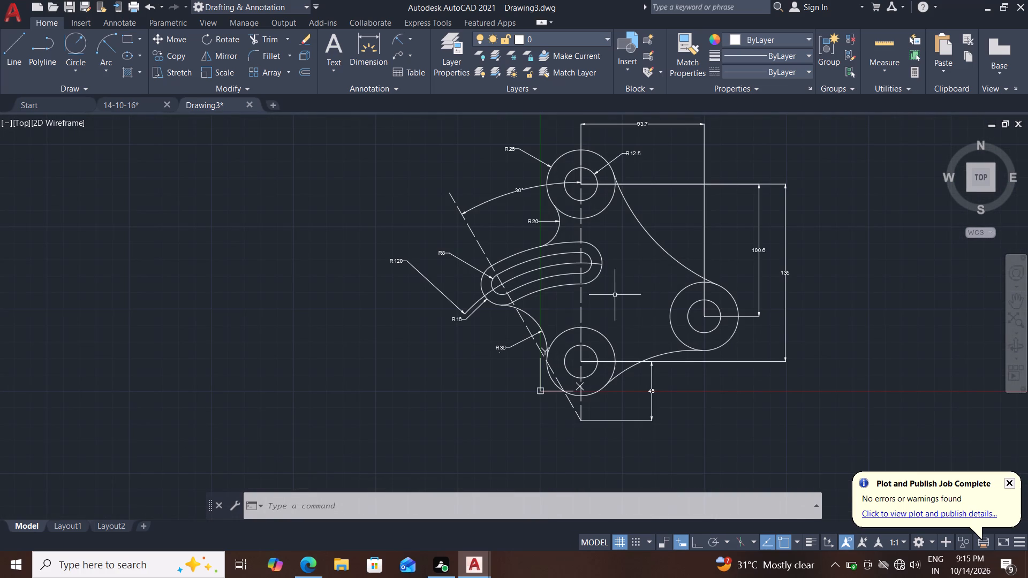
scroll(631, 292, up, 1)
scroll(631, 292, down, 2)
click(726, 173)
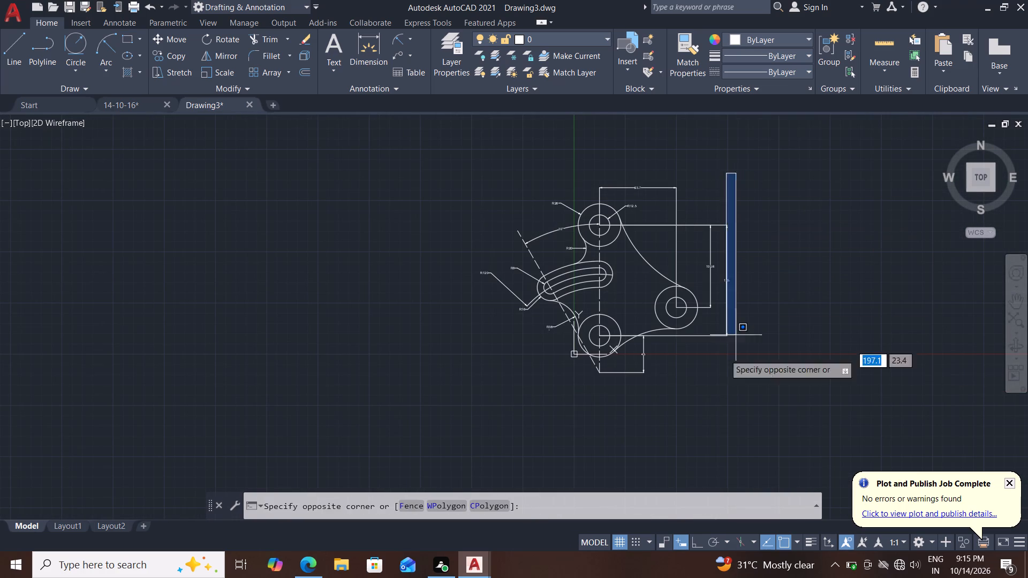
click(527, 383)
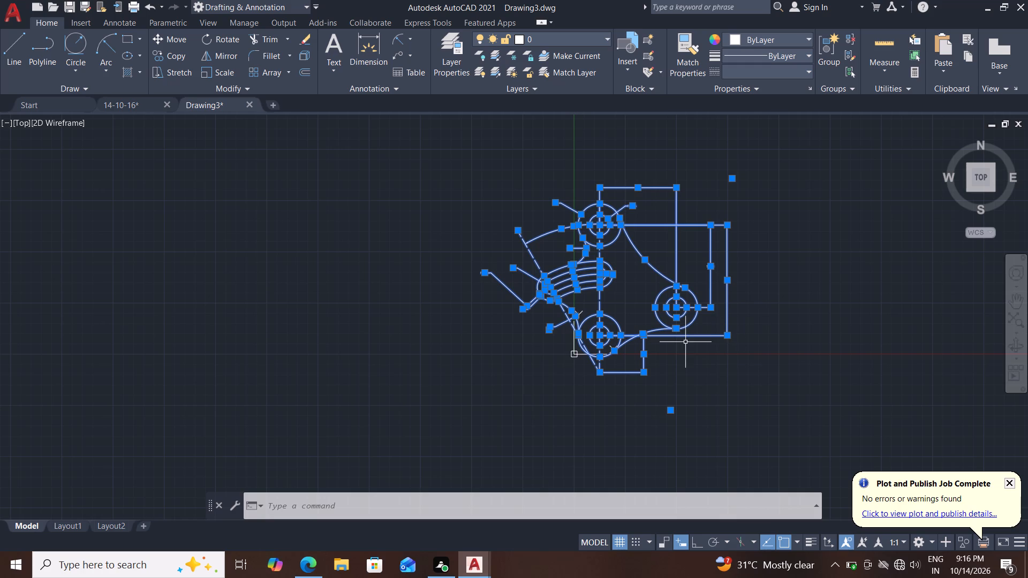
key(m)
key(Return)
click(625, 281)
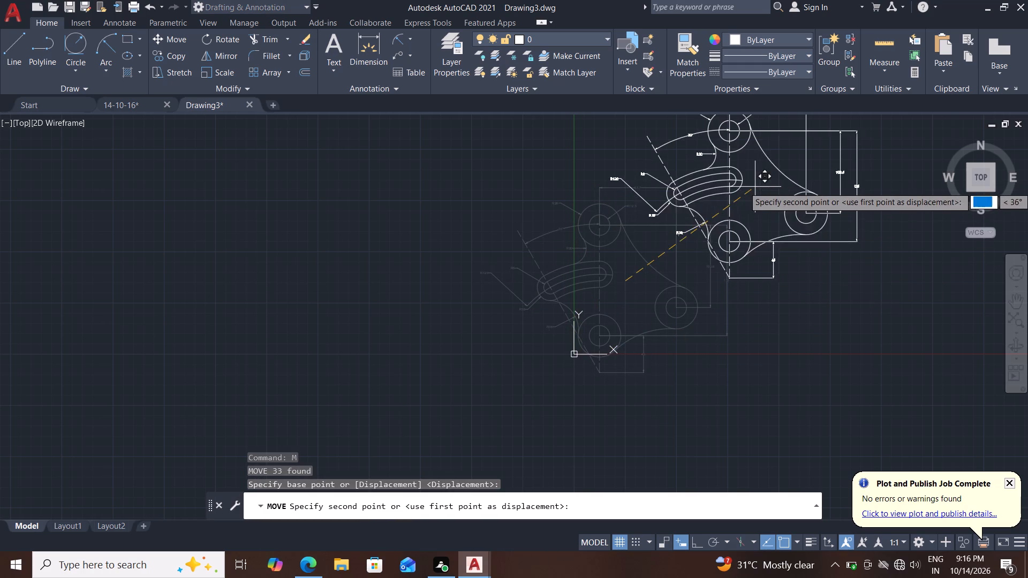
click(716, 218)
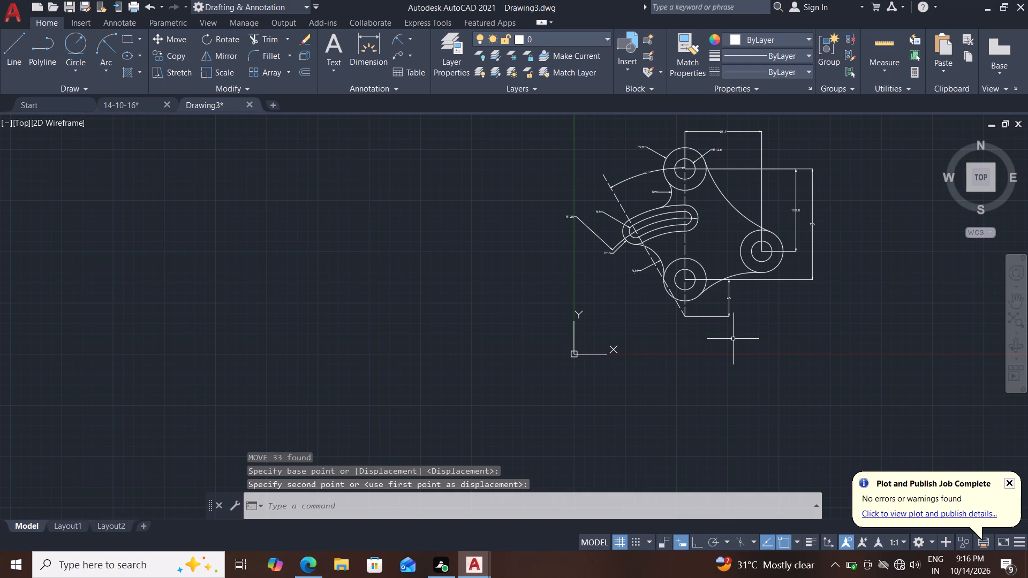
Examine the moved part's outline, slot and dimensions at close range and as a whole.
scroll(770, 313, up, 1)
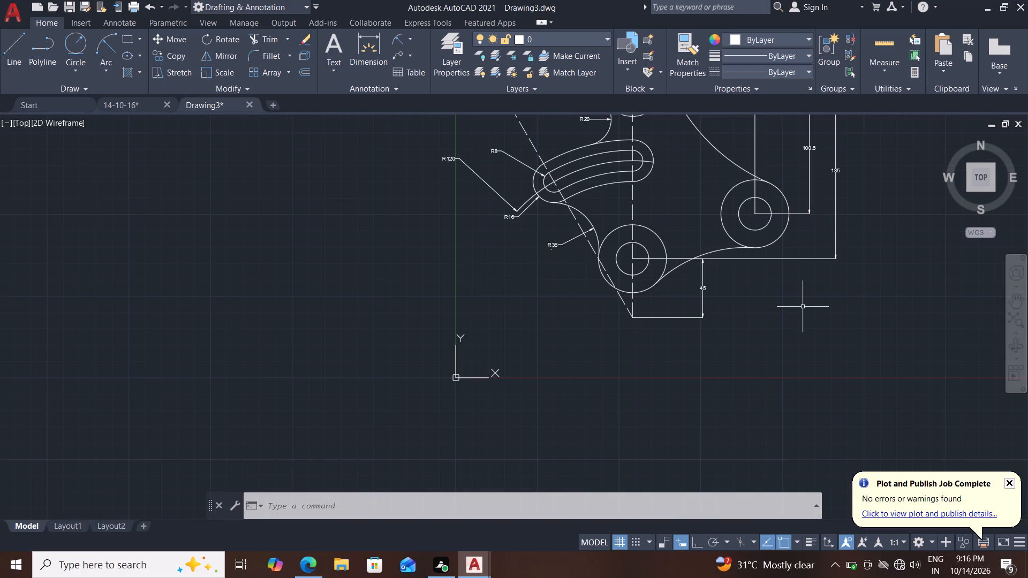
middle_drag(666, 214, 640, 281)
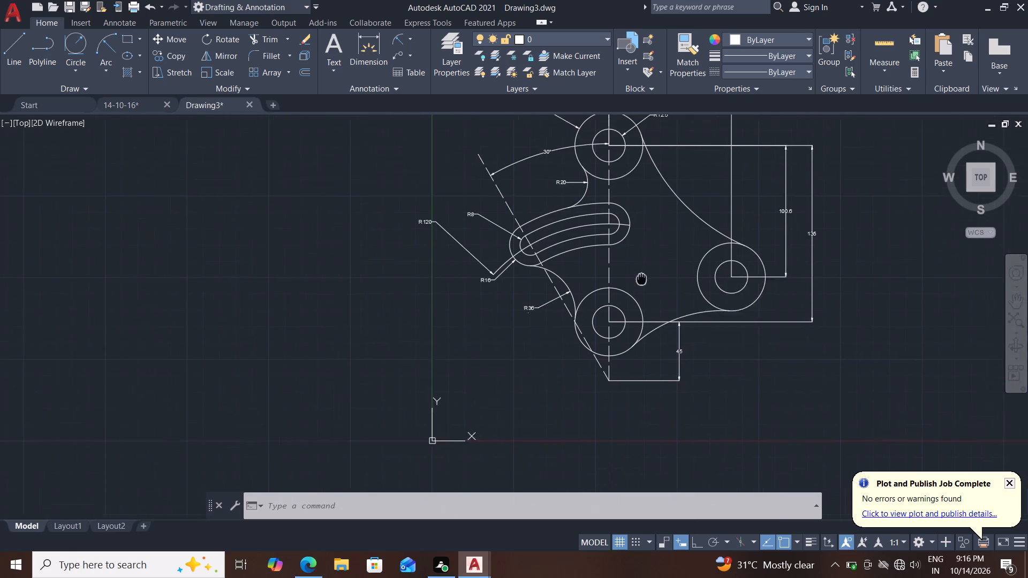
middle_drag(640, 281, 625, 316)
scroll(649, 387, up, 2)
scroll(657, 368, down, 2)
middle_drag(663, 295, 650, 328)
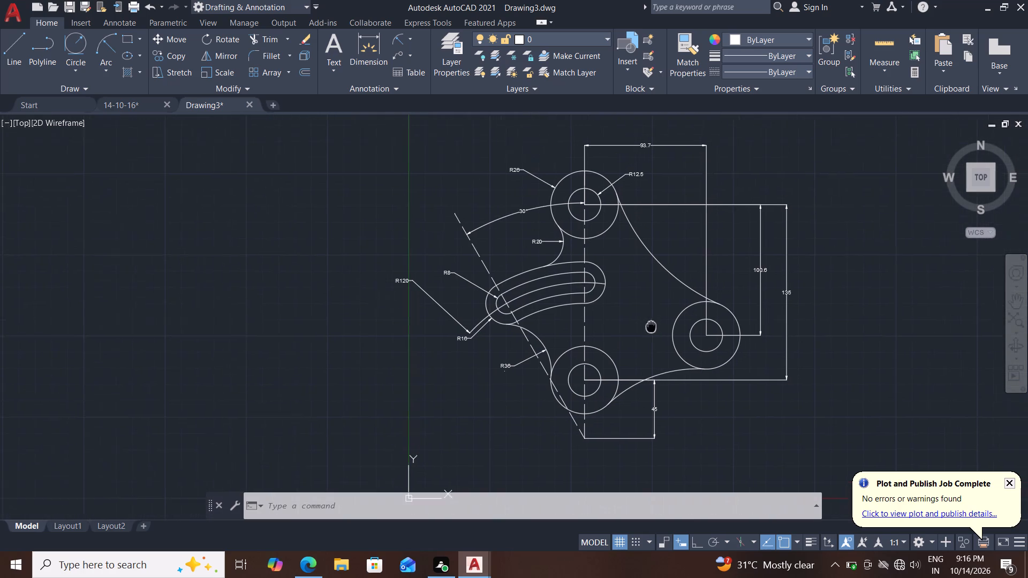
middle_drag(650, 328, 648, 332)
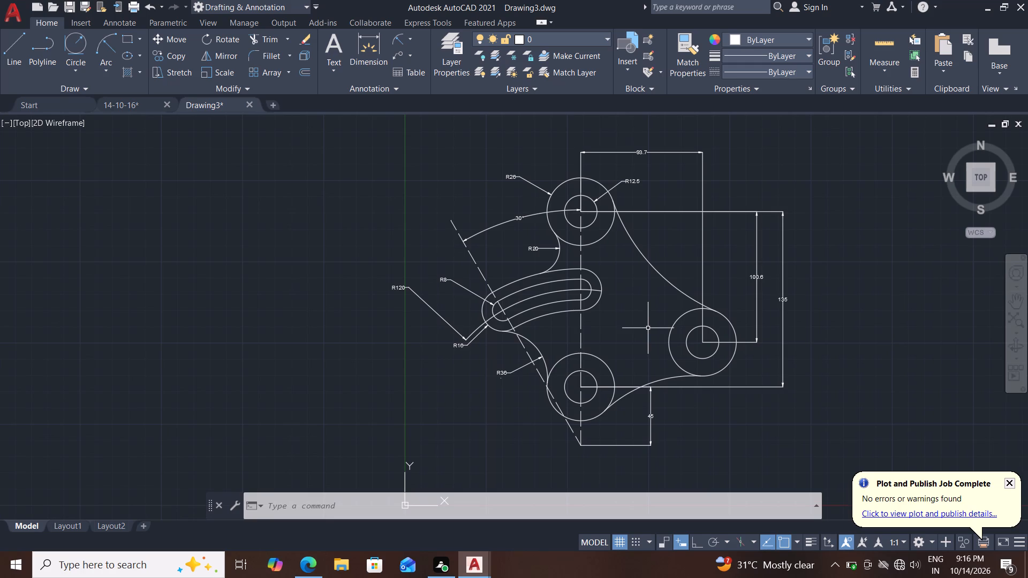
scroll(649, 315, up, 1)
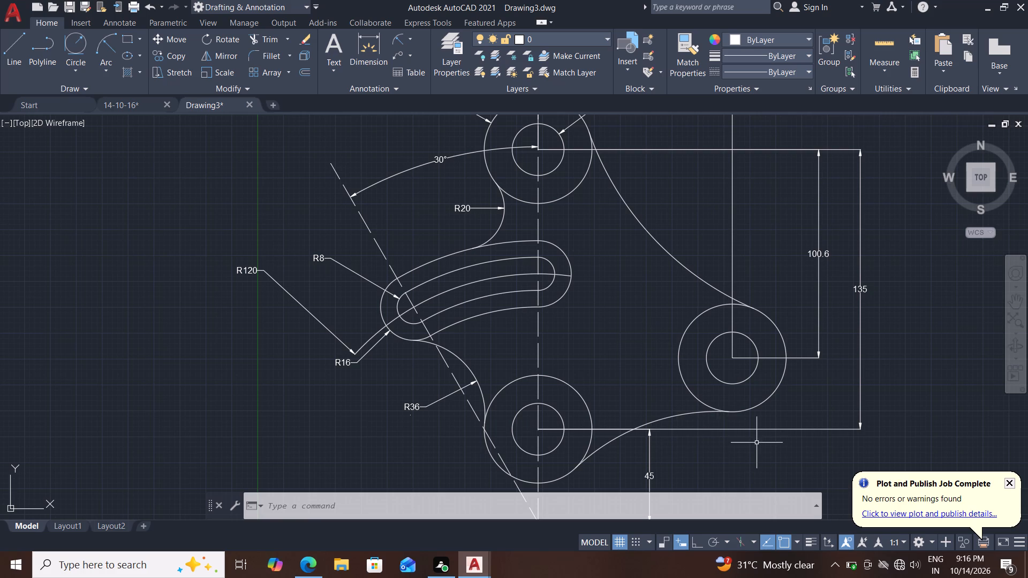
scroll(625, 308, down, 1)
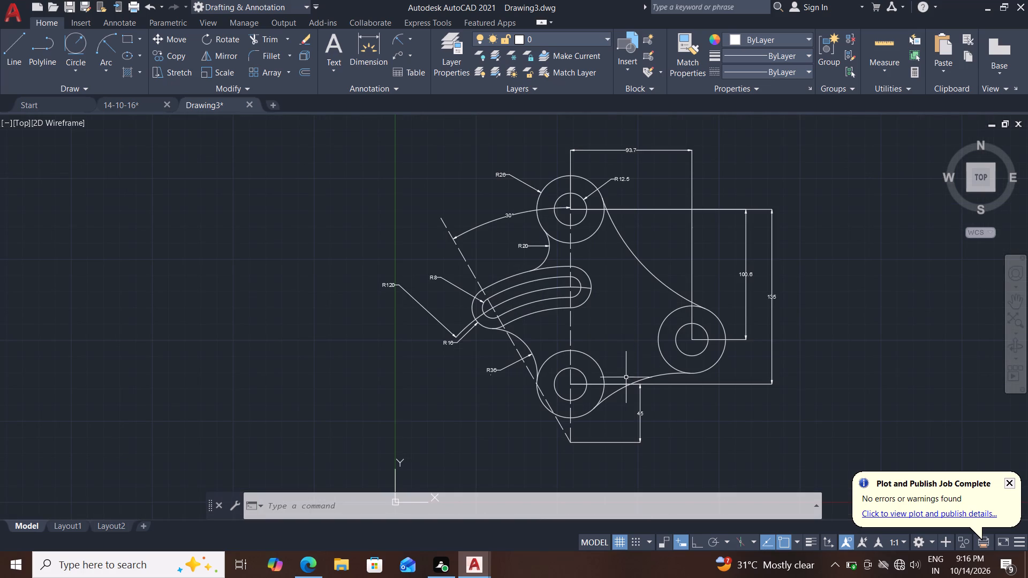
Change the linetype of the slot's centreline arc to ACAD_ISO02W100.
scroll(602, 386, up, 1)
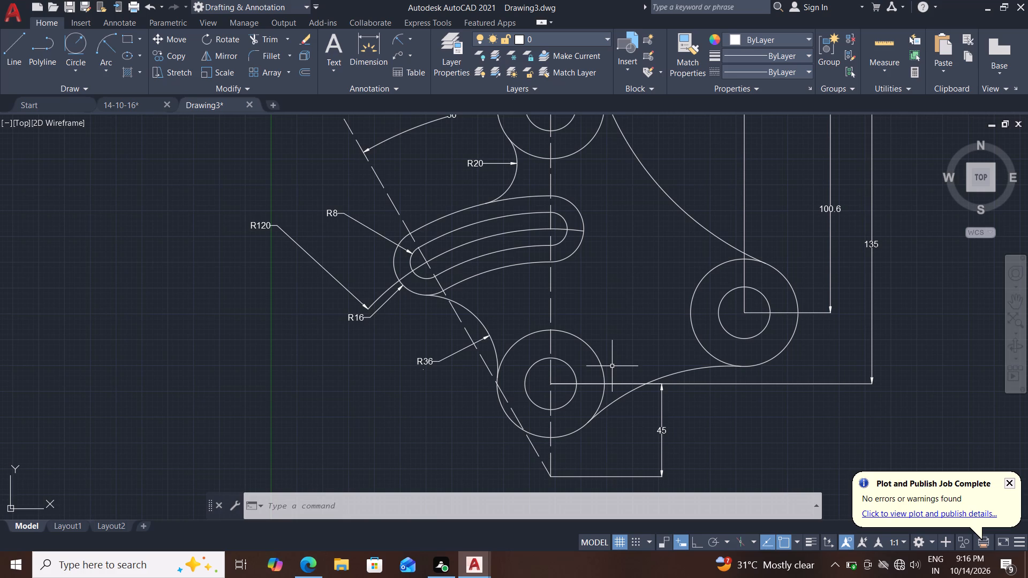
middle_drag(660, 283, 648, 308)
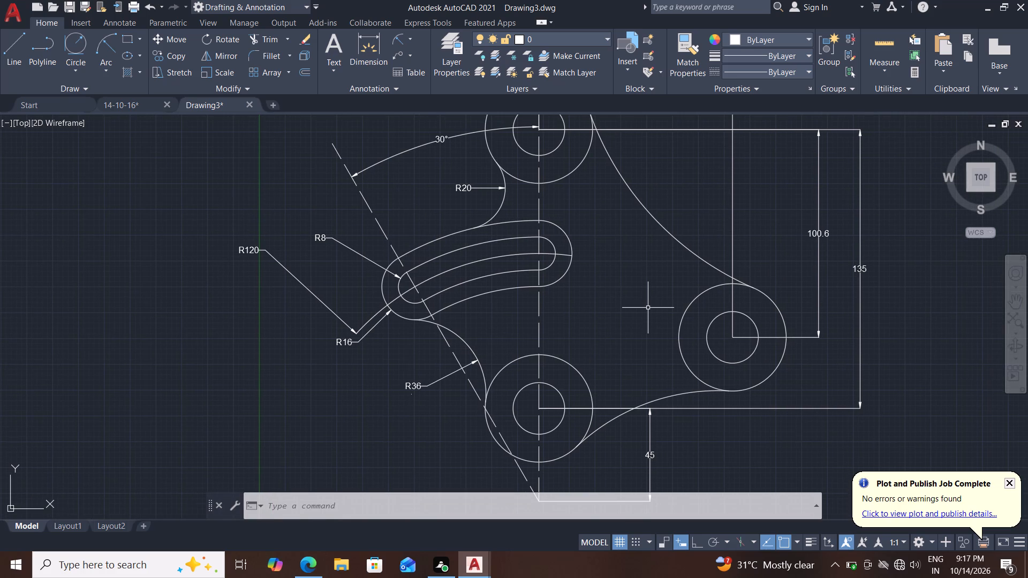
click(502, 257)
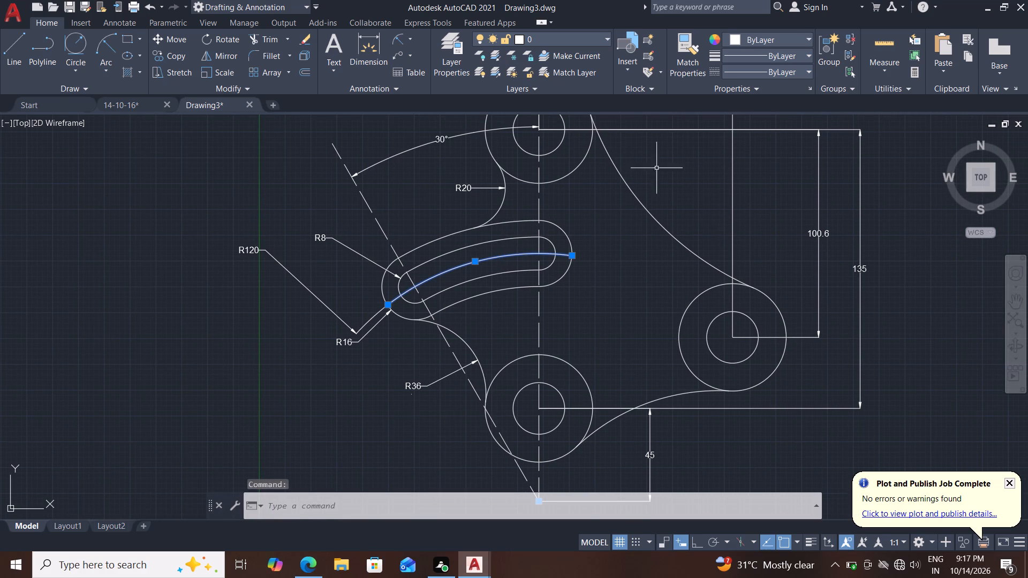
click(787, 70)
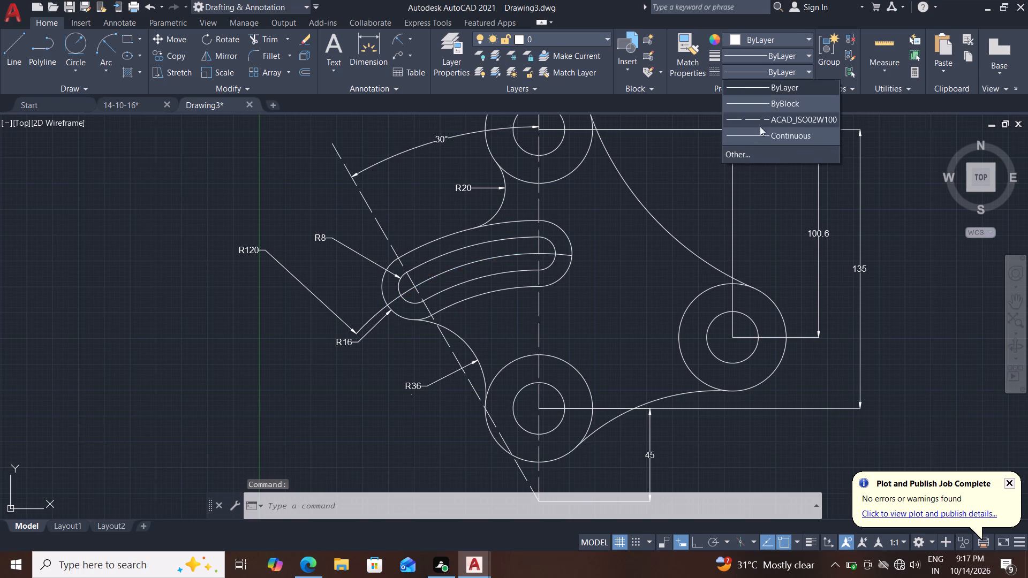
click(767, 118)
key(Escape)
key(Escape)
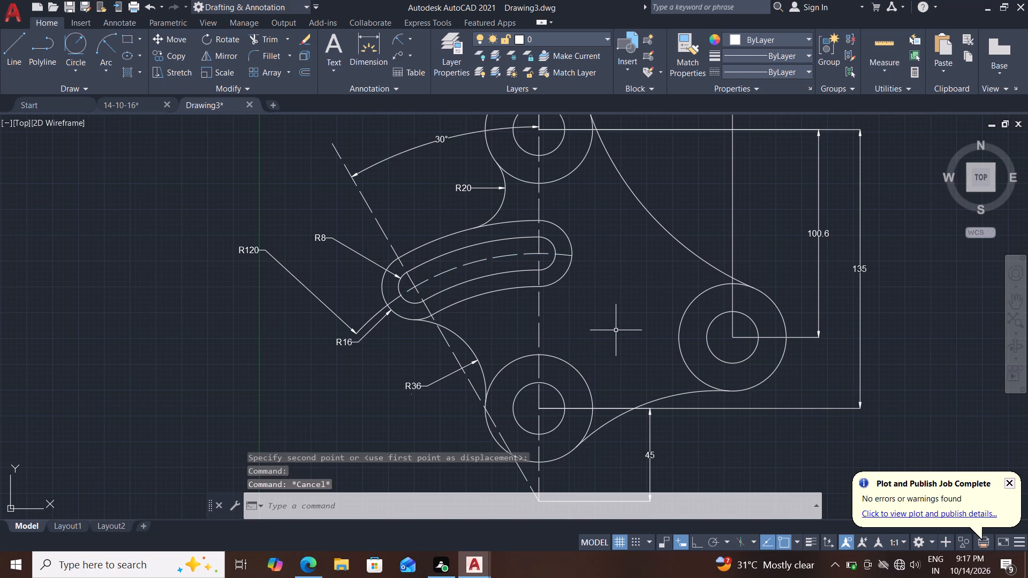
Copy the whole part with its dimensions about 321 mm horizontally to the right, with Ortho on.
scroll(616, 329, down, 1)
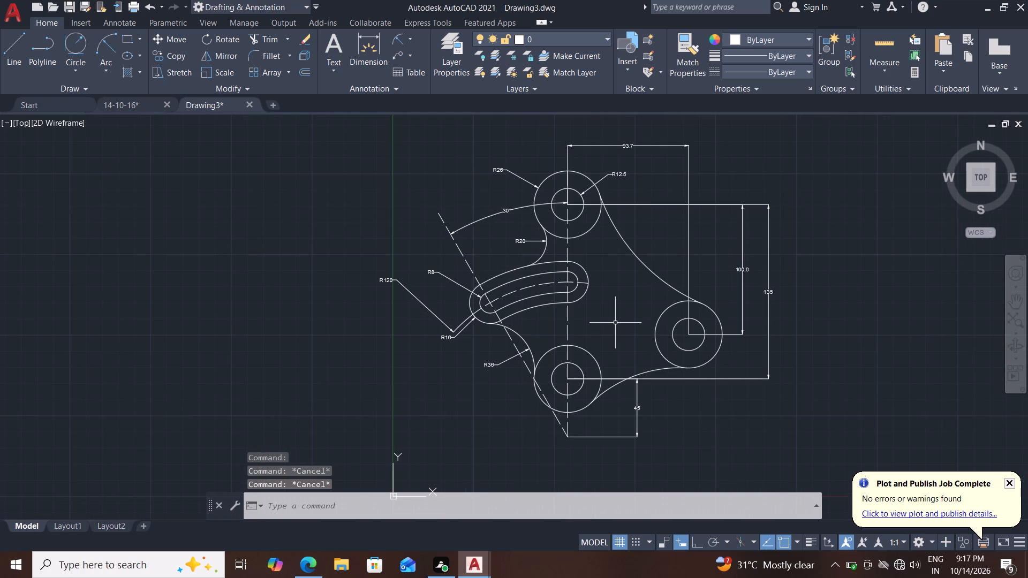
scroll(614, 332, up, 1)
scroll(614, 332, down, 1)
middle_drag(613, 332, 571, 316)
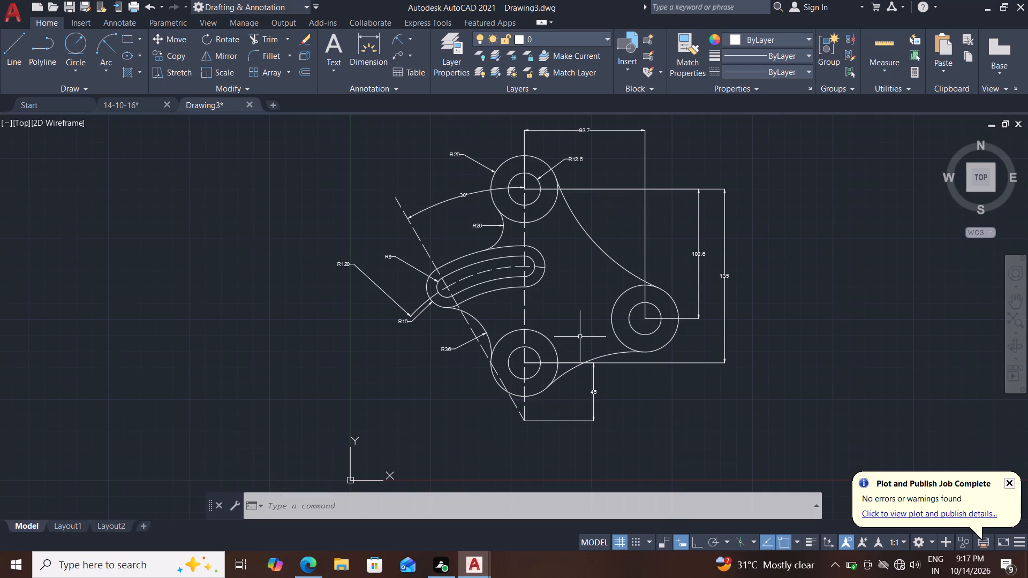
scroll(732, 258, down, 2)
scroll(733, 240, up, 1)
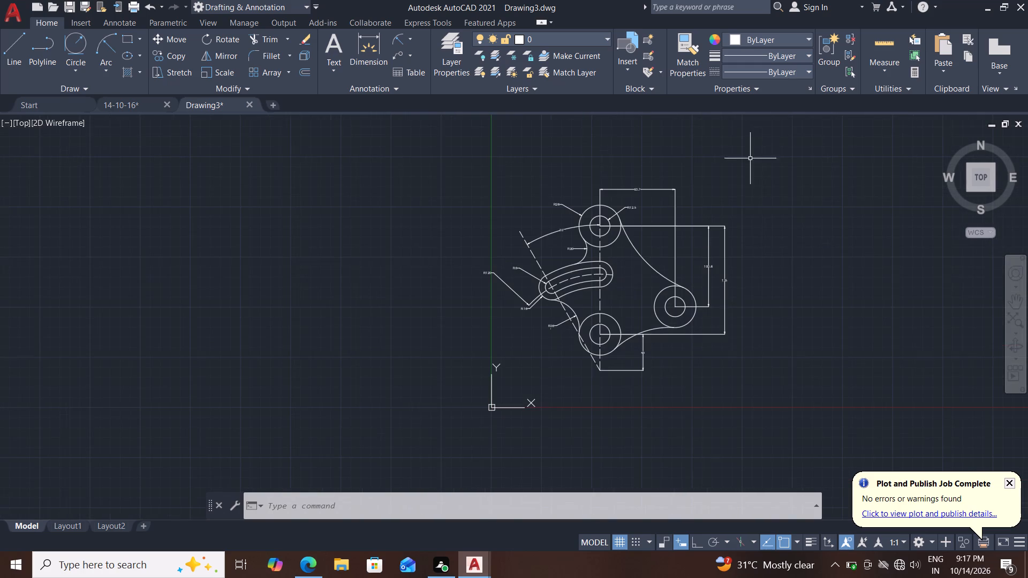
drag(753, 147, 755, 162)
click(512, 388)
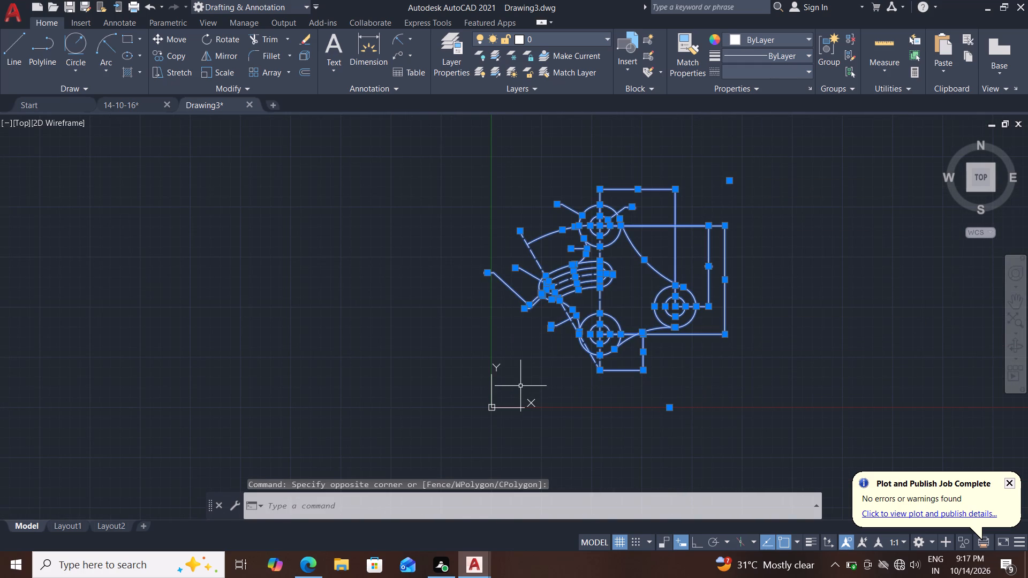
key(c)
key(o)
key(Return)
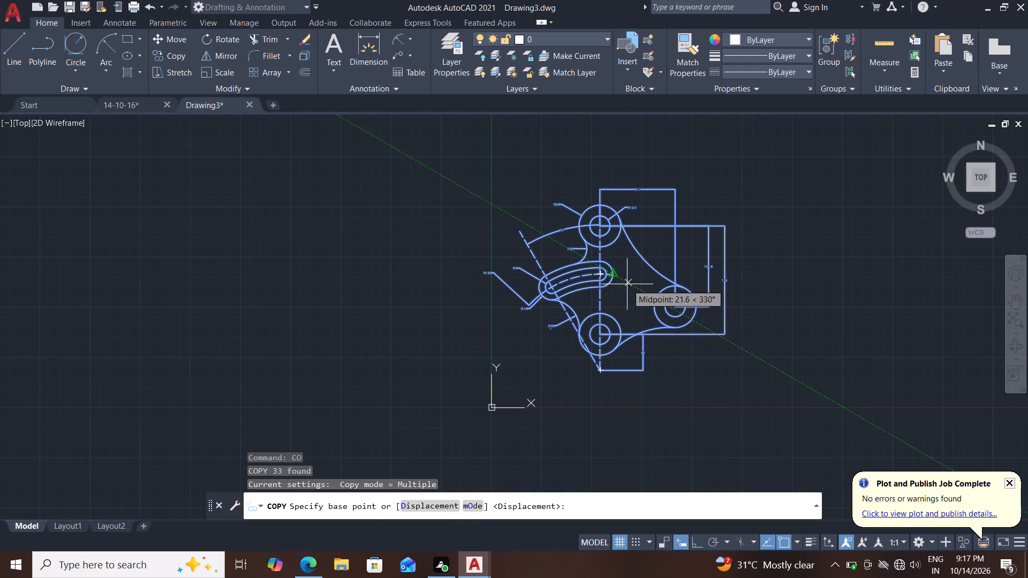
click(627, 284)
key(F8)
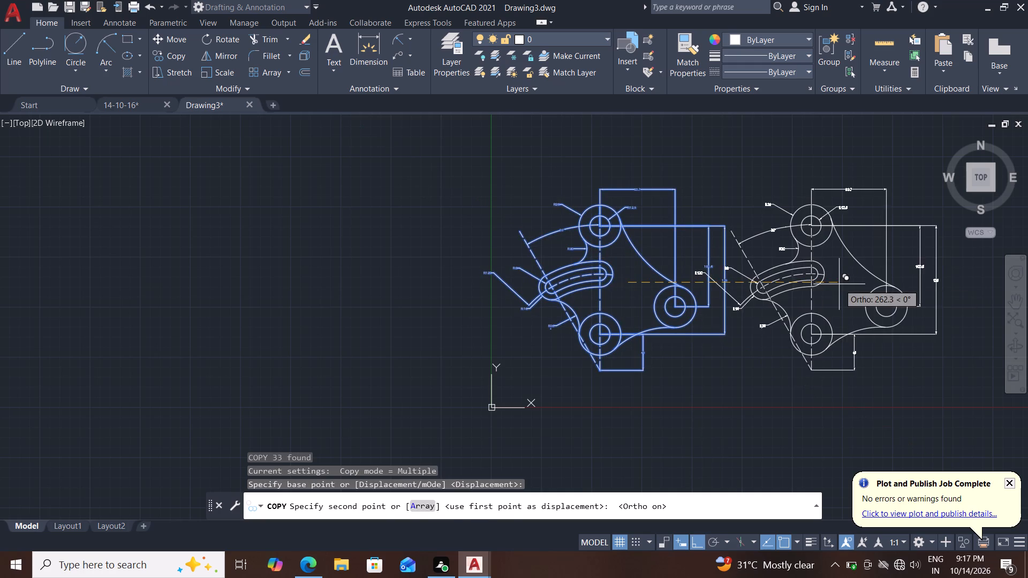
click(886, 277)
key(Escape)
Delete the four linear dimensions from the copied part: 93.7, 100.6, 135 and 45.
middle_drag(796, 373, 569, 391)
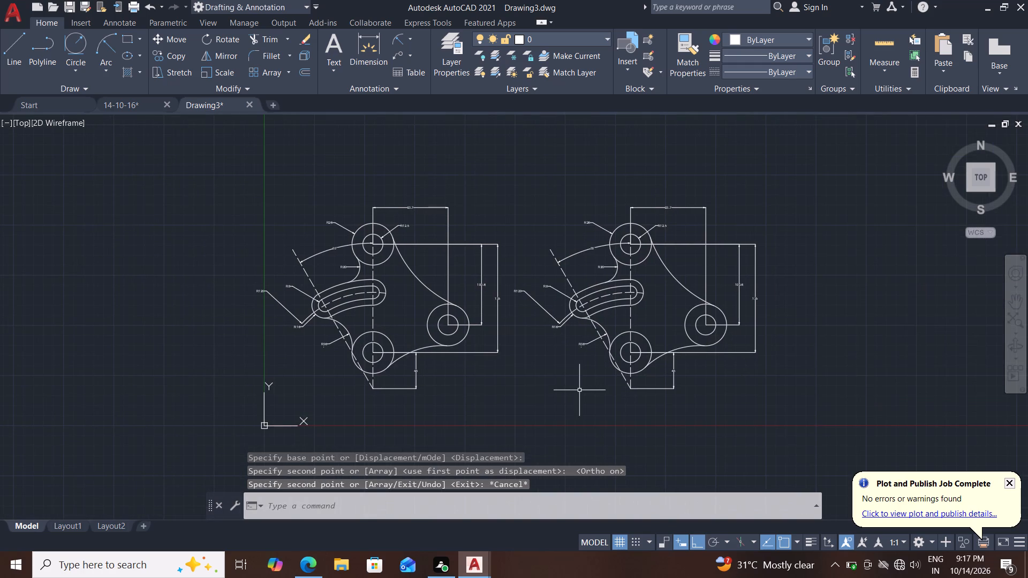
scroll(857, 397, up, 1)
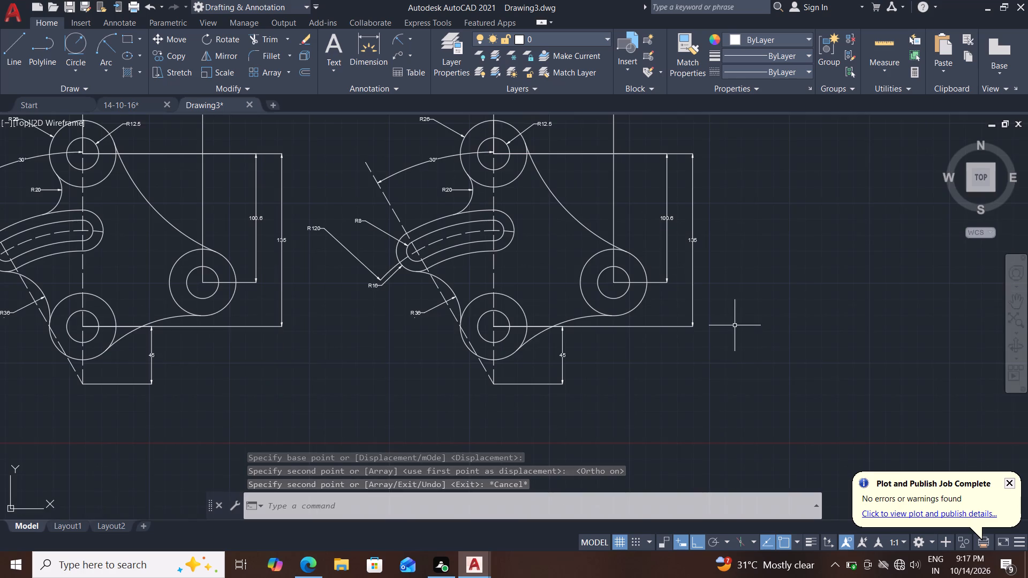
middle_drag(735, 326, 761, 397)
drag(750, 214, 727, 222)
click(618, 251)
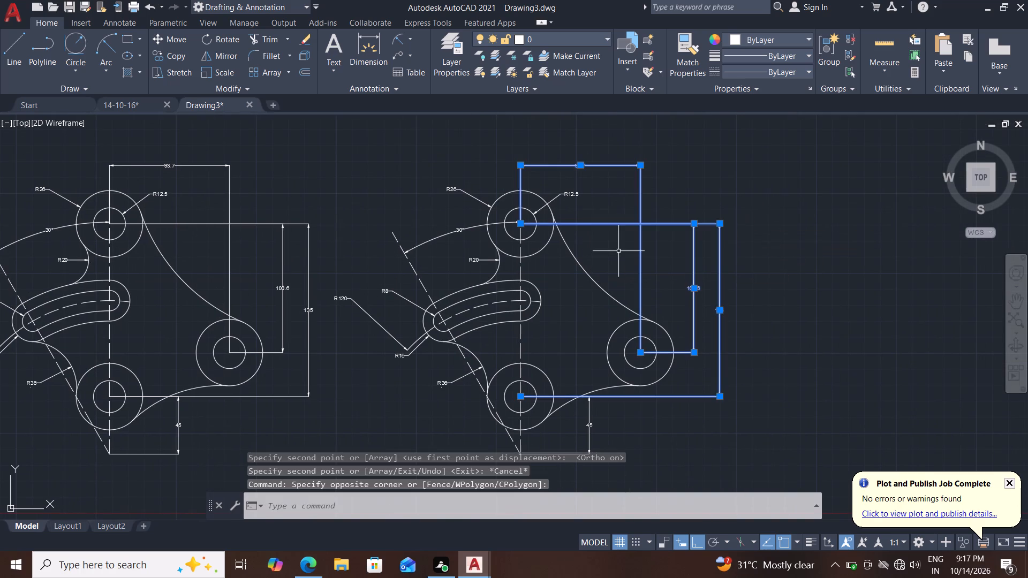
key(Delete)
middle_drag(650, 295, 696, 190)
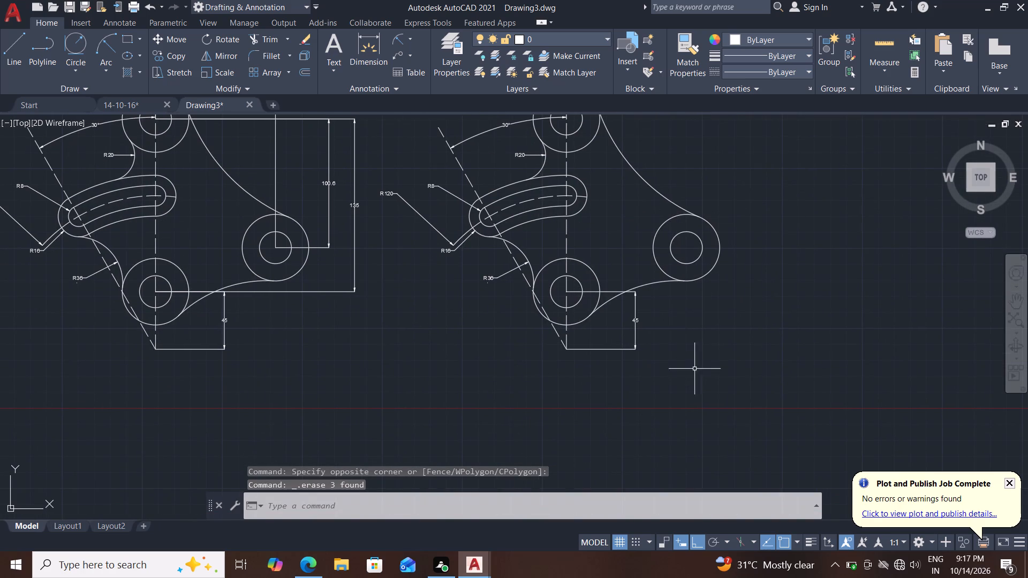
click(668, 315)
click(601, 359)
key(Delete)
Delete the vertical and inclined dashed centrelines and the R120 dimension from the copied part.
drag(585, 245, 567, 249)
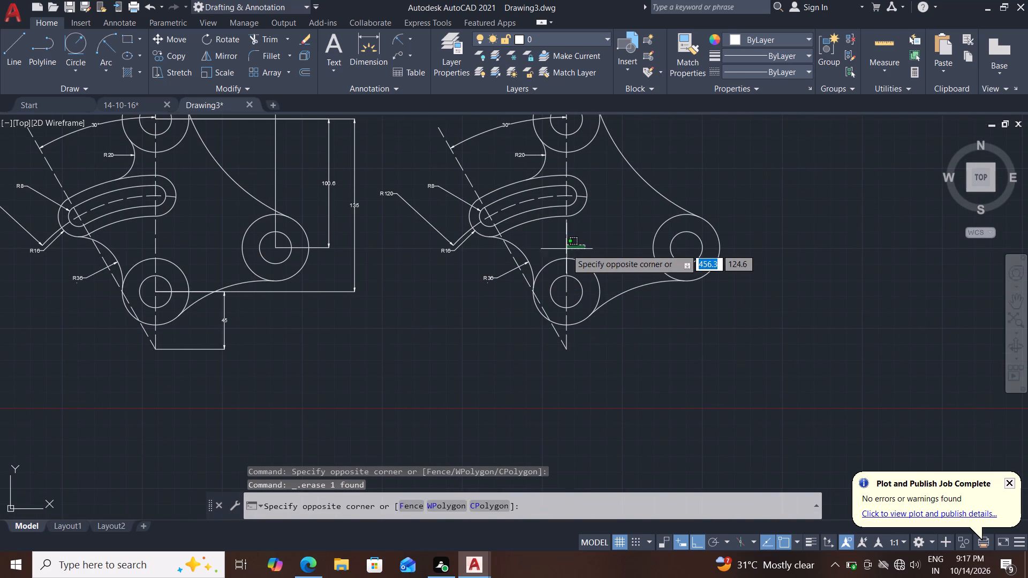
click(562, 249)
key(Delete)
click(579, 340)
click(546, 349)
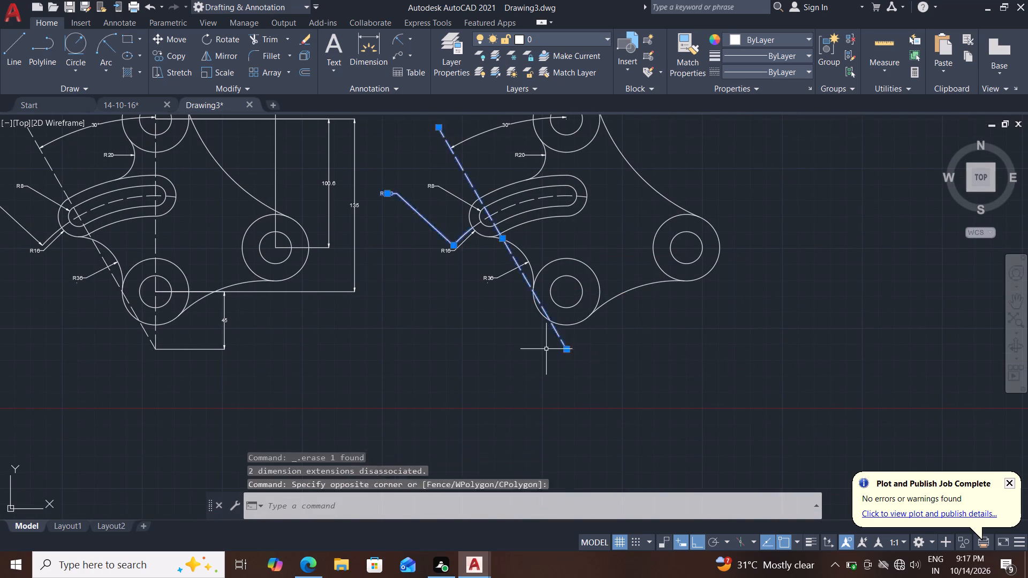
key(Delete)
Delete the R36, R16 and R8 radius dimensions around the copied part's slot.
middle_drag(549, 369, 554, 433)
click(507, 342)
click(479, 363)
key(Delete)
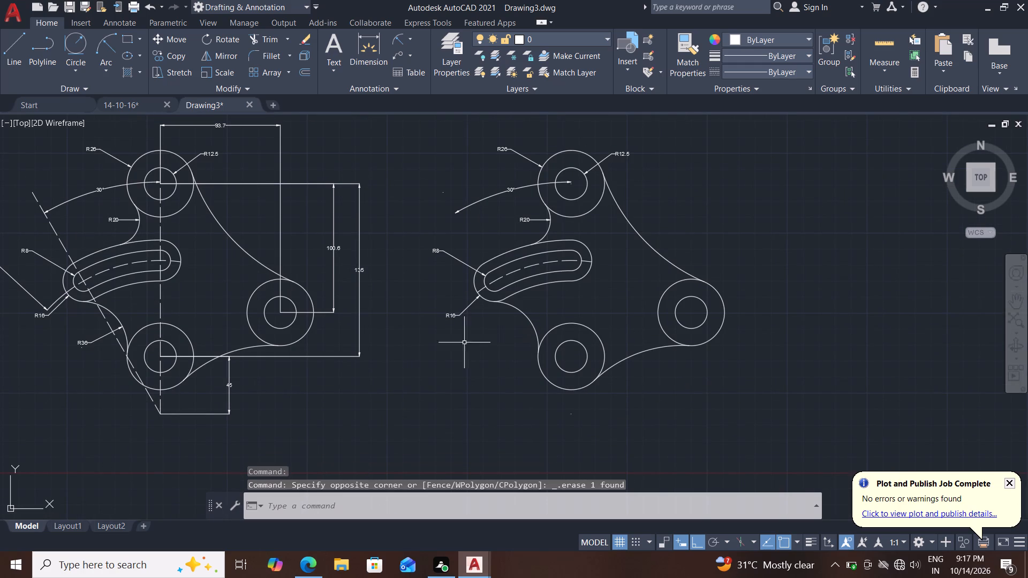
click(466, 314)
click(444, 322)
key(Delete)
drag(455, 254, 442, 278)
click(440, 283)
key(Delete)
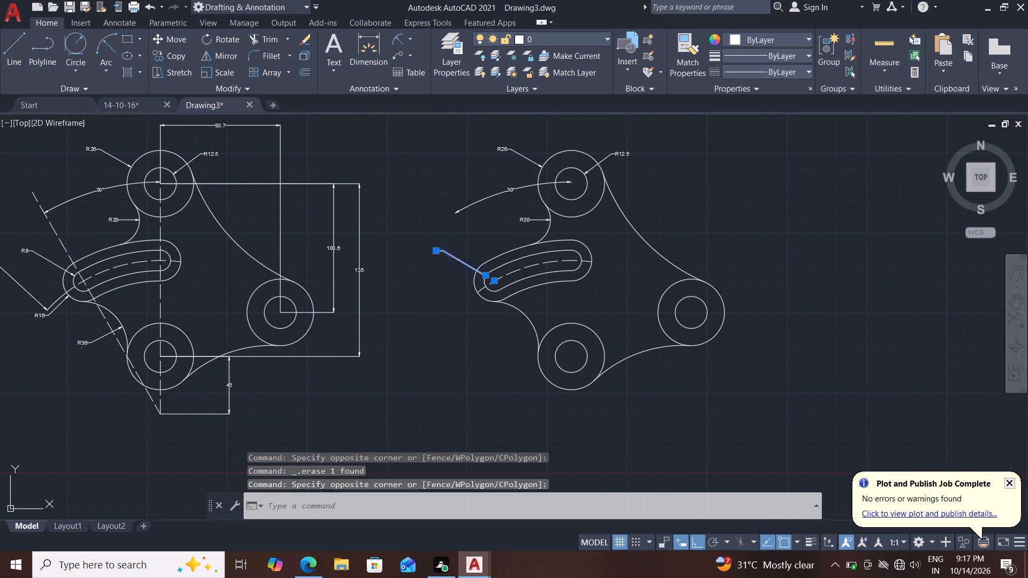
Delete the copy's remaining dimensions: the 30° angle, the top outer and inner circle radii, and the R20 arc.
drag(472, 181, 473, 199)
click(450, 230)
key(Delete)
drag(511, 144, 507, 171)
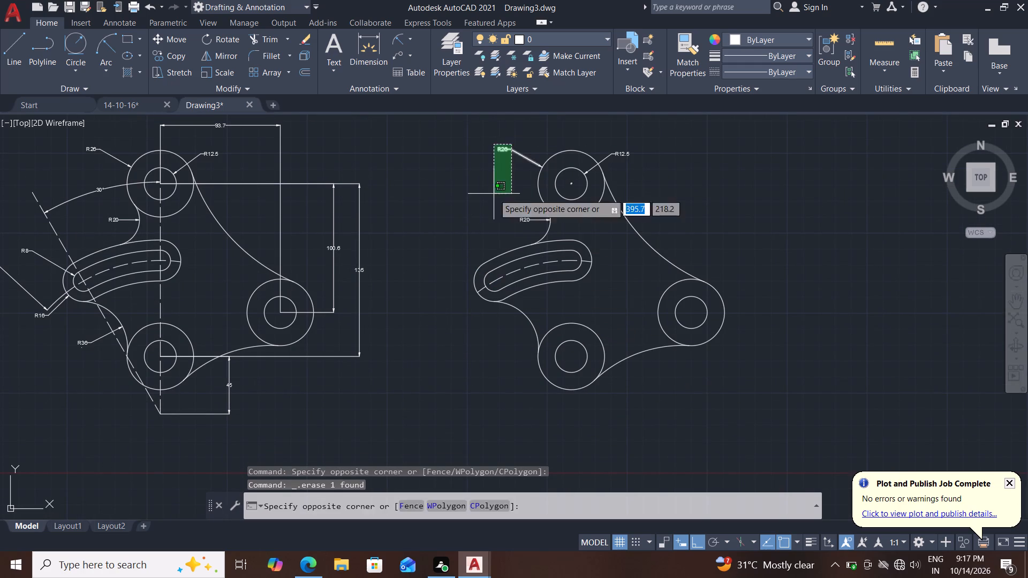
click(494, 194)
key(Delete)
drag(635, 143, 633, 151)
click(618, 159)
key(Delete)
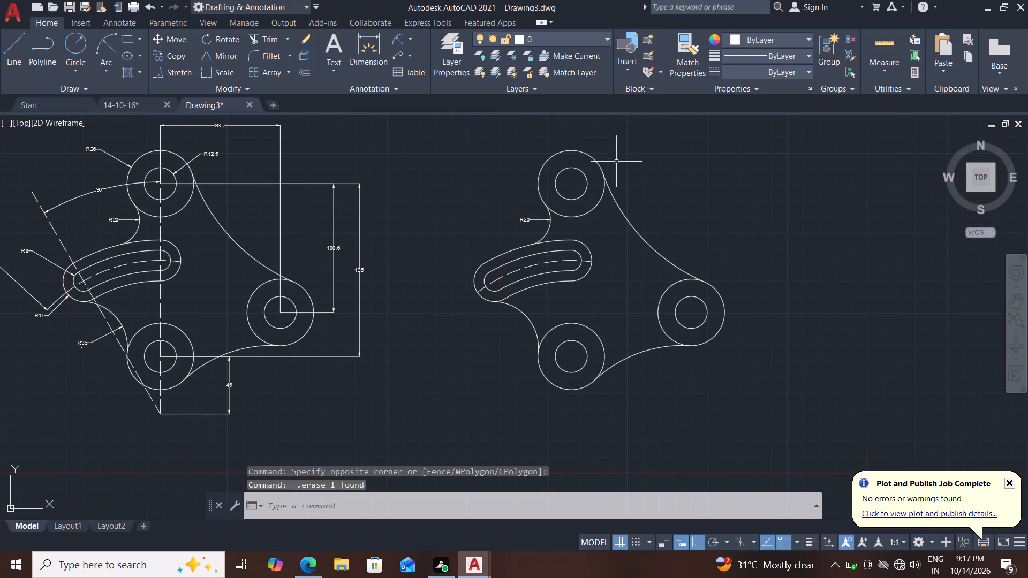
drag(531, 204, 530, 214)
click(521, 234)
key(Delete)
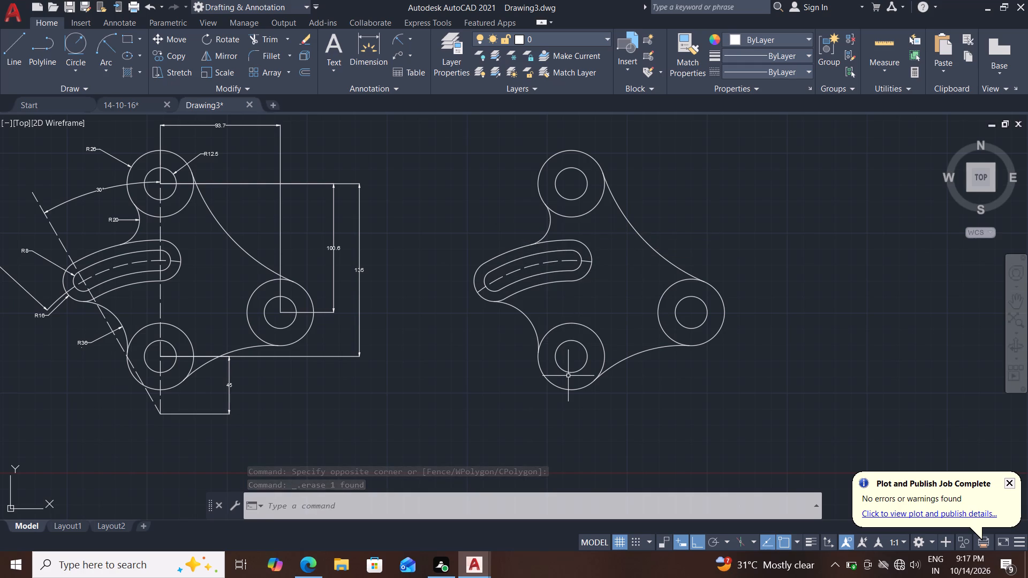
Delete the dashed centreline arc inside the copied part's slot.
scroll(549, 366, up, 1)
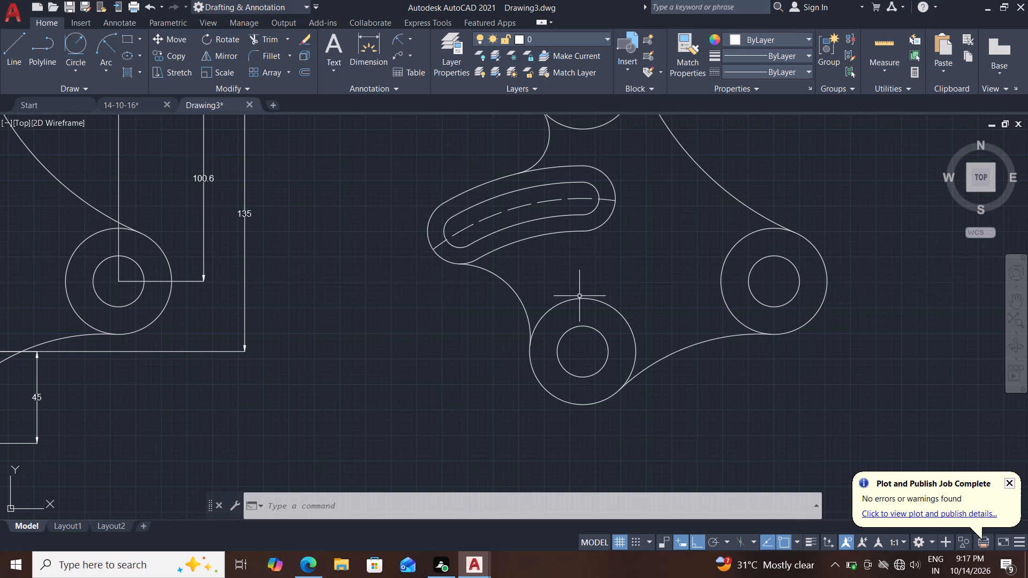
middle_drag(577, 246, 588, 334)
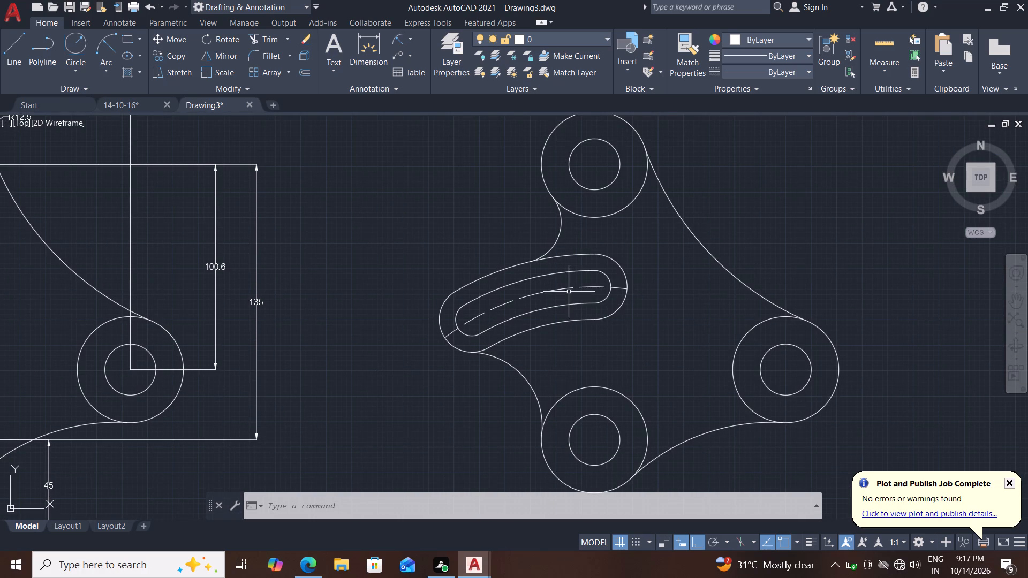
click(570, 288)
key(Delete)
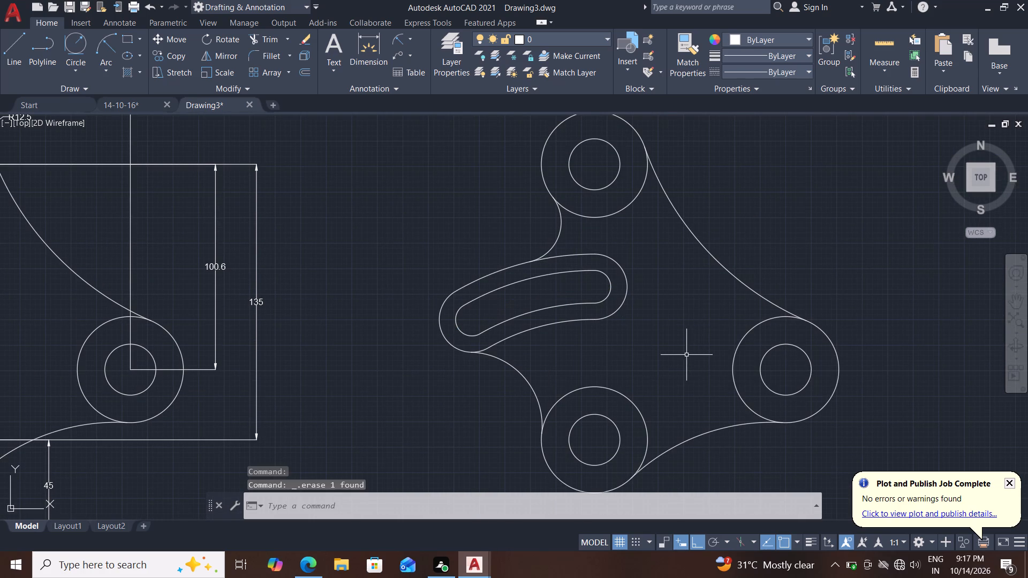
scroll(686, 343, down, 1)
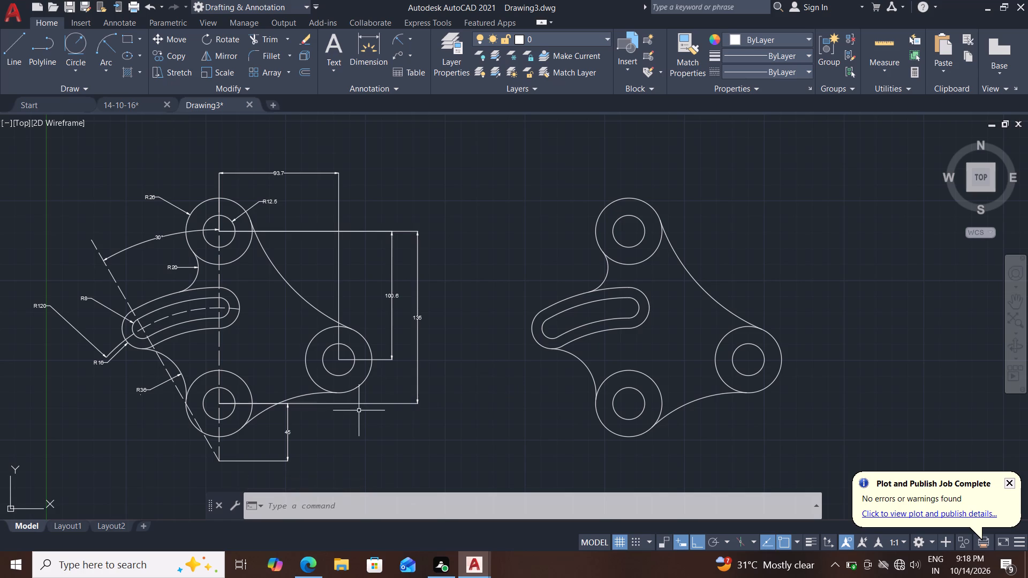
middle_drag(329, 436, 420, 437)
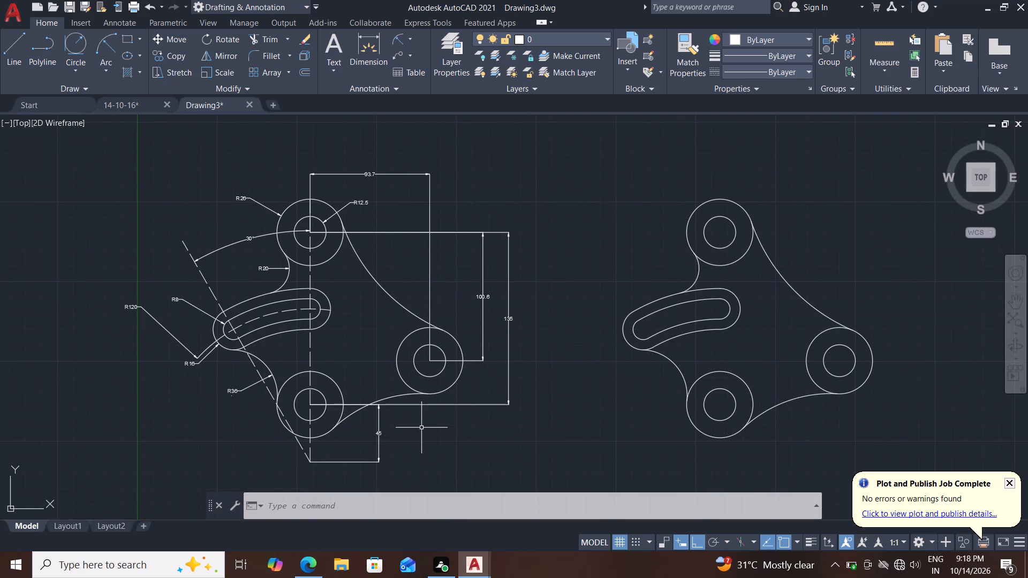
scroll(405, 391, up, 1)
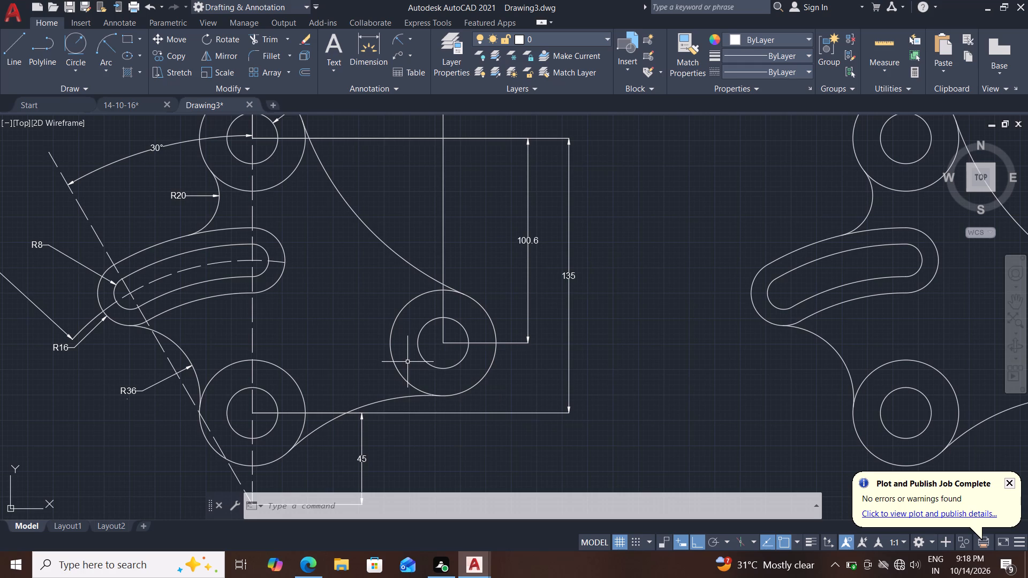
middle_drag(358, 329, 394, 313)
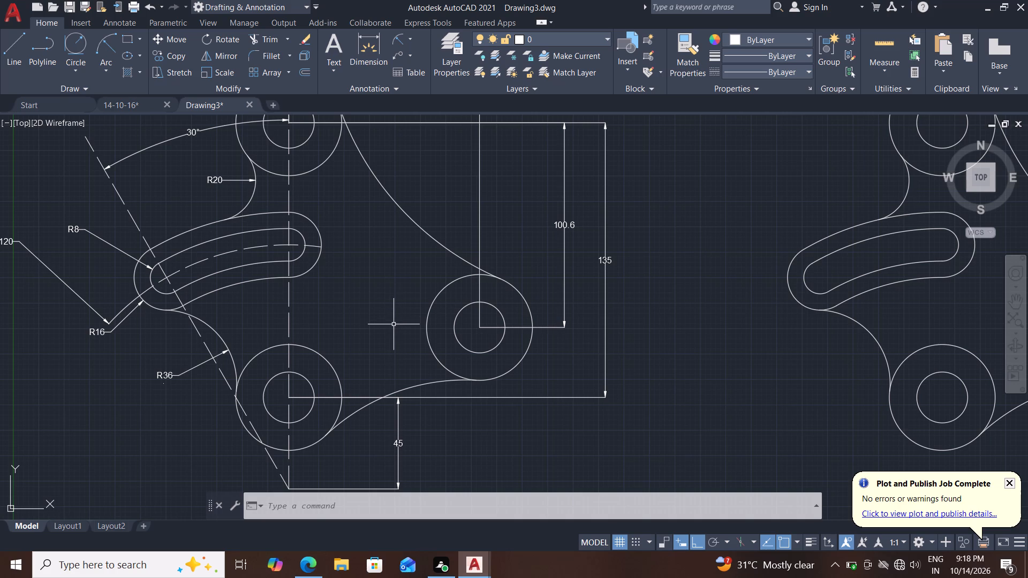
Set the original part's vertical 135 dimension to green with a transparency of 30 in its object properties.
scroll(393, 352, down, 1)
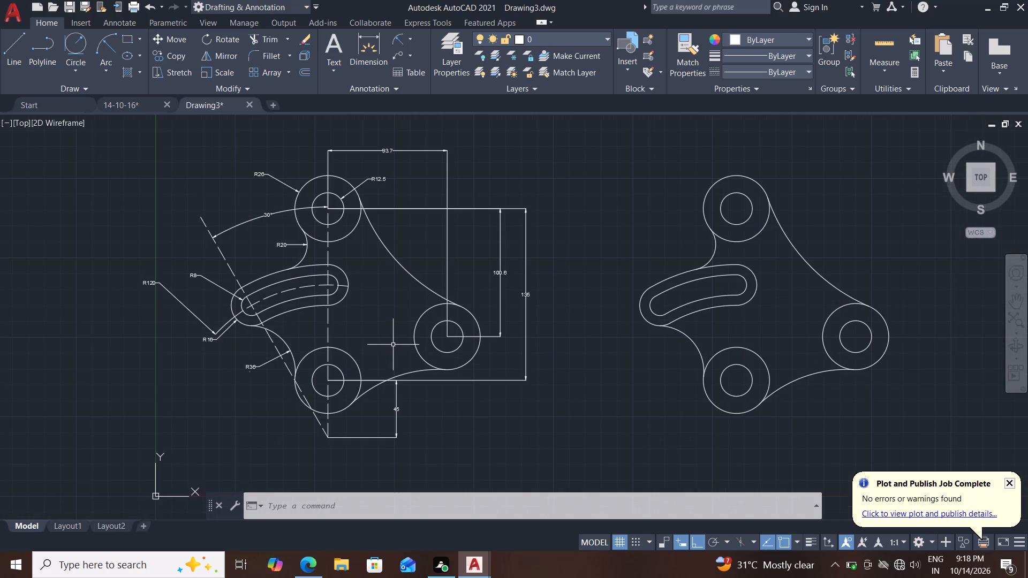
text(pr)
key(Return)
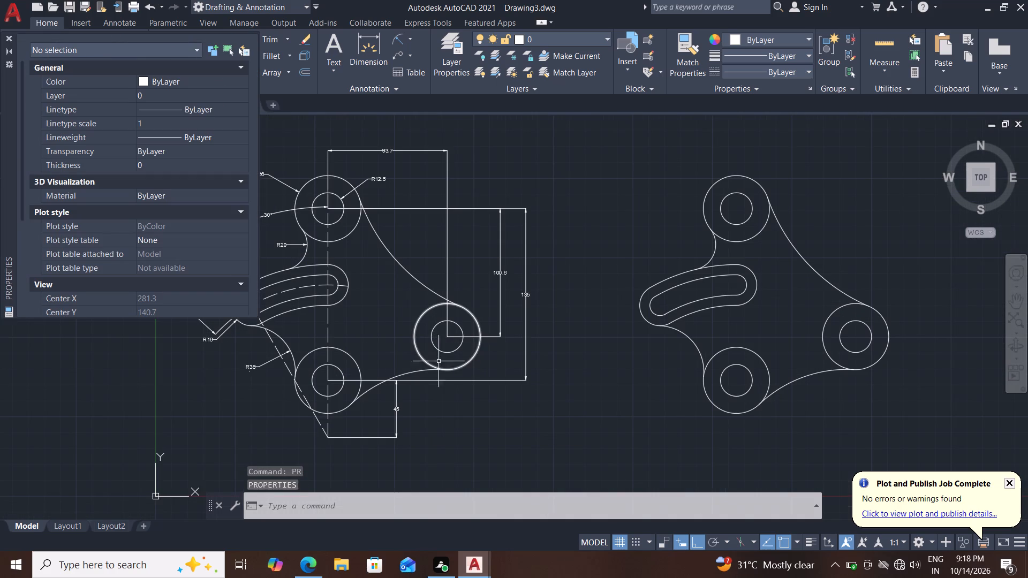
scroll(383, 346, up, 1)
scroll(383, 346, down, 1)
scroll(385, 351, up, 2)
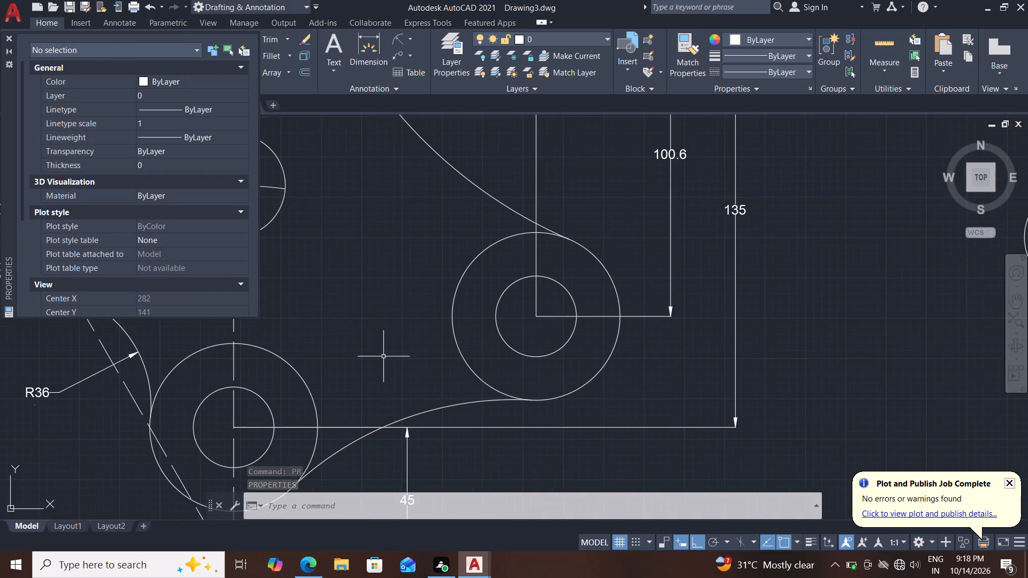
middle_drag(382, 358, 389, 341)
drag(802, 283, 795, 295)
click(721, 374)
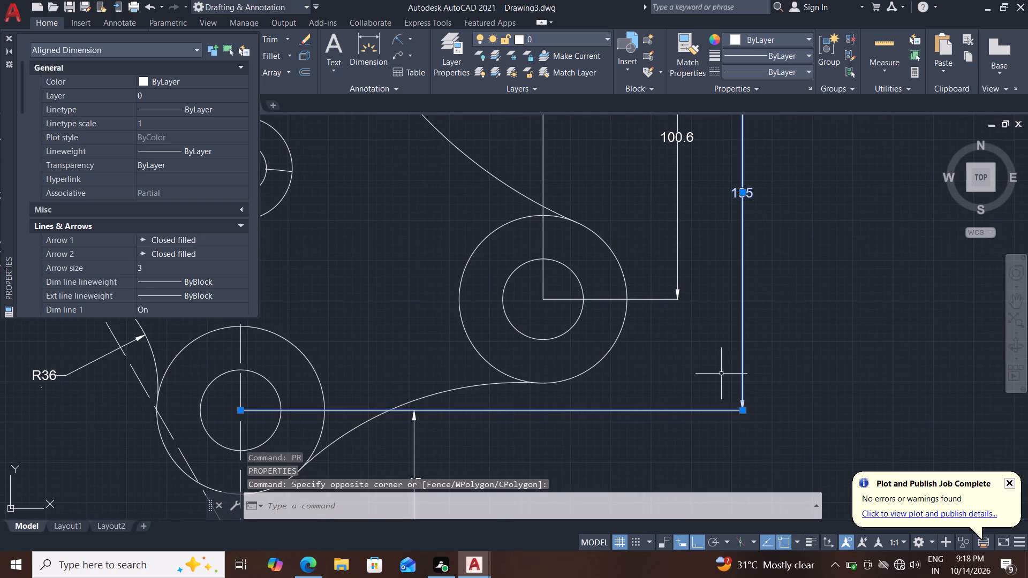
scroll(632, 360, down, 2)
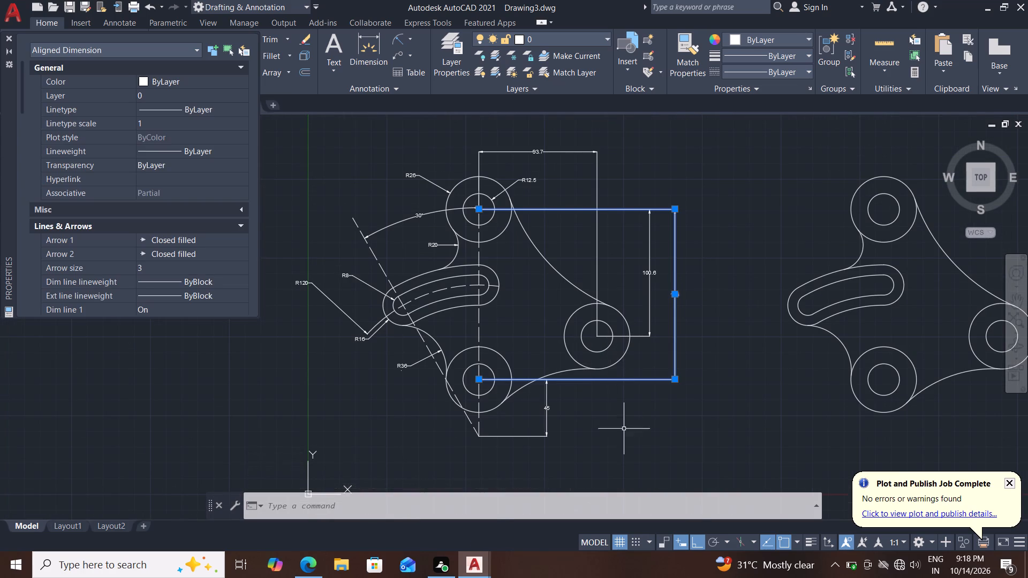
double_click(191, 80)
click(164, 143)
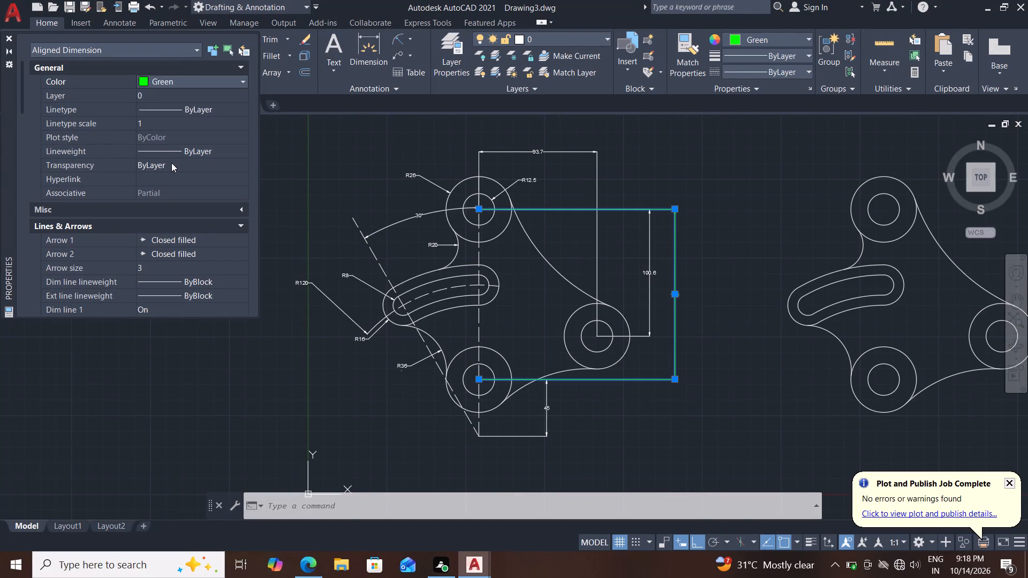
drag(171, 165, 126, 164)
text(30)
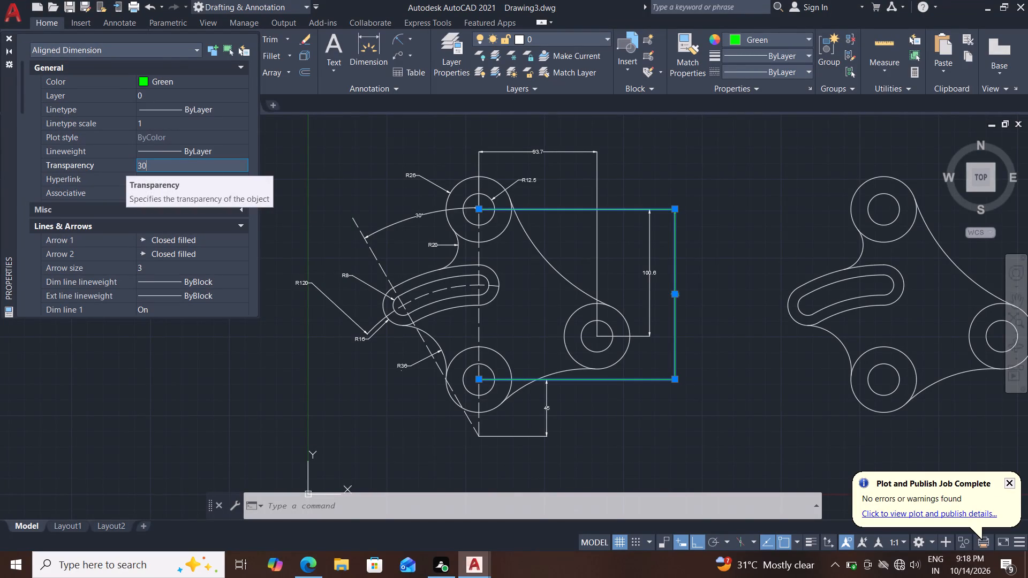
key(Return)
key(Escape)
key(Escape)
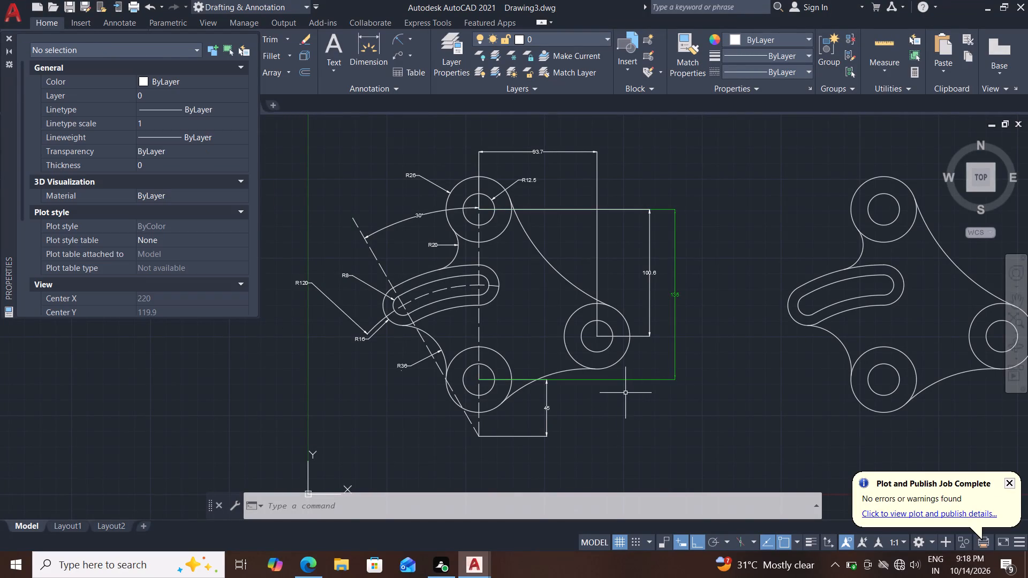
Set the 45 dimension below the original part's bottom circles to green with a transparency of 30.
scroll(590, 436, up, 2)
drag(507, 368, 493, 377)
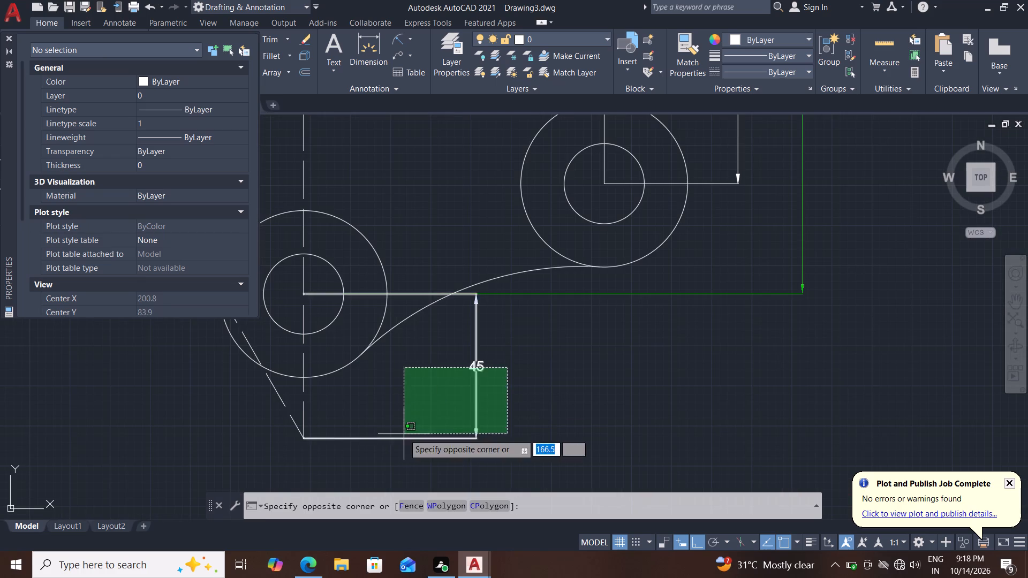
click(404, 434)
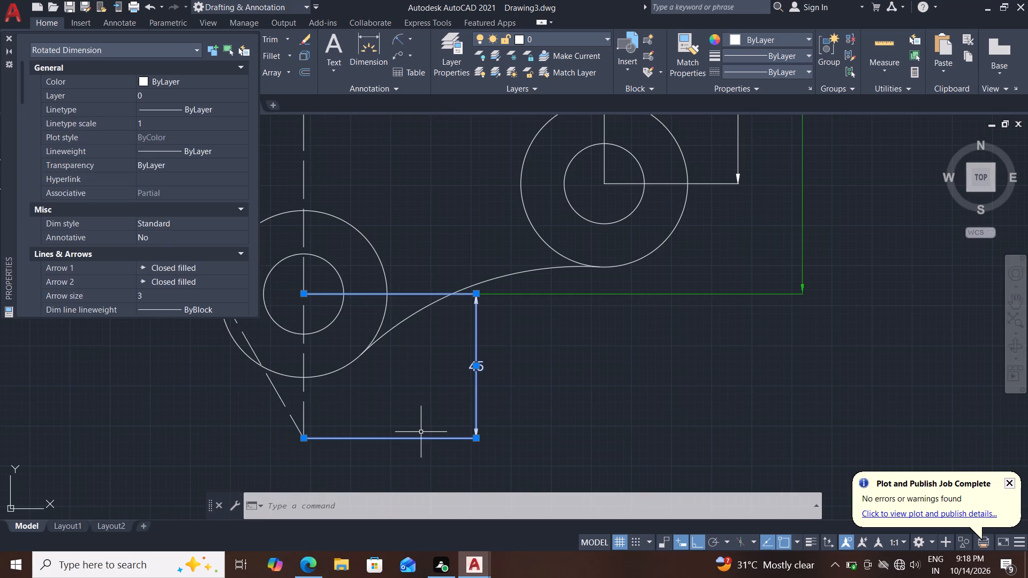
scroll(587, 408, down, 2)
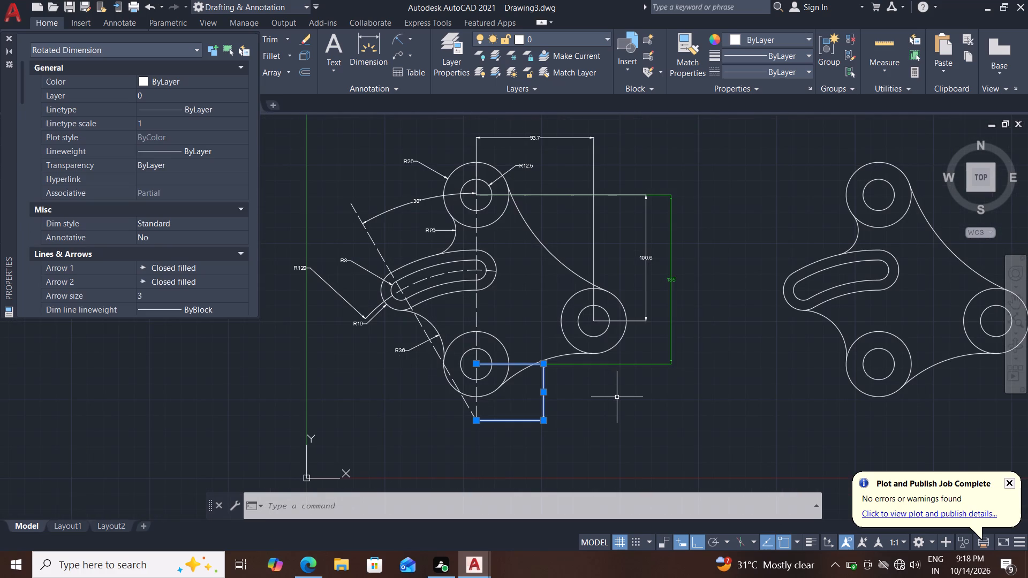
double_click(192, 83)
click(170, 140)
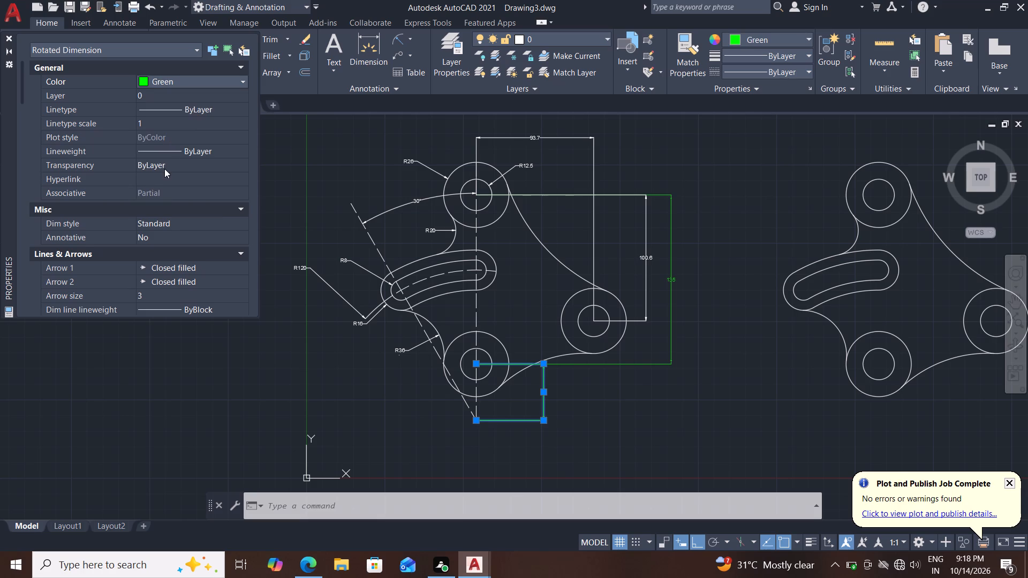
drag(161, 161, 100, 165)
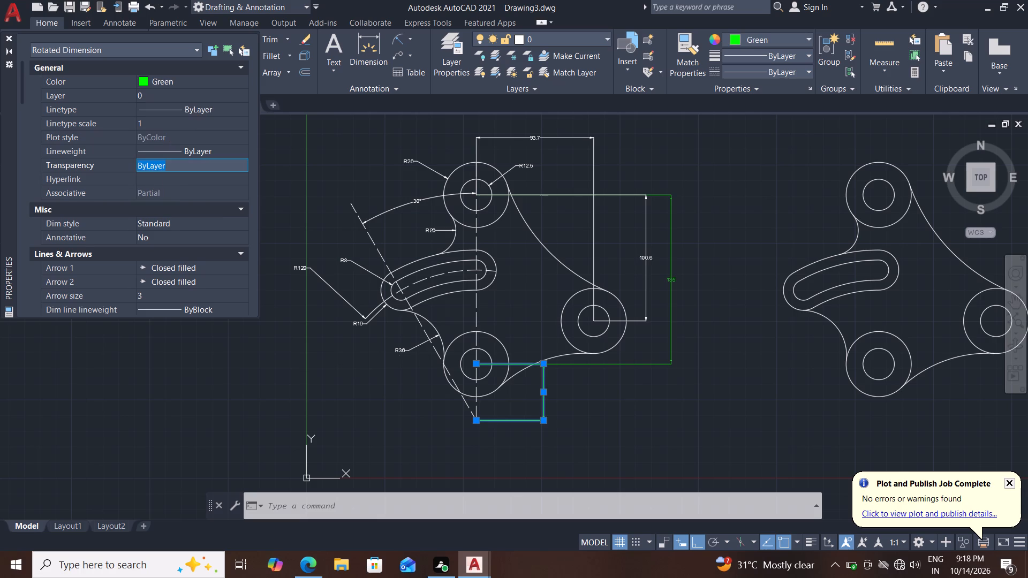
text(30)
key(Return)
key(Escape)
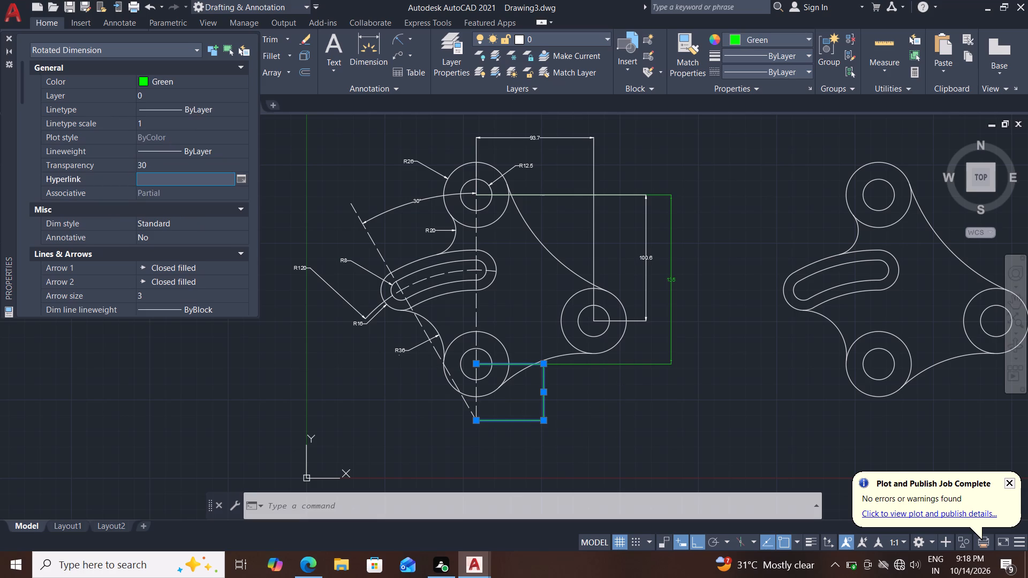
key(Escape)
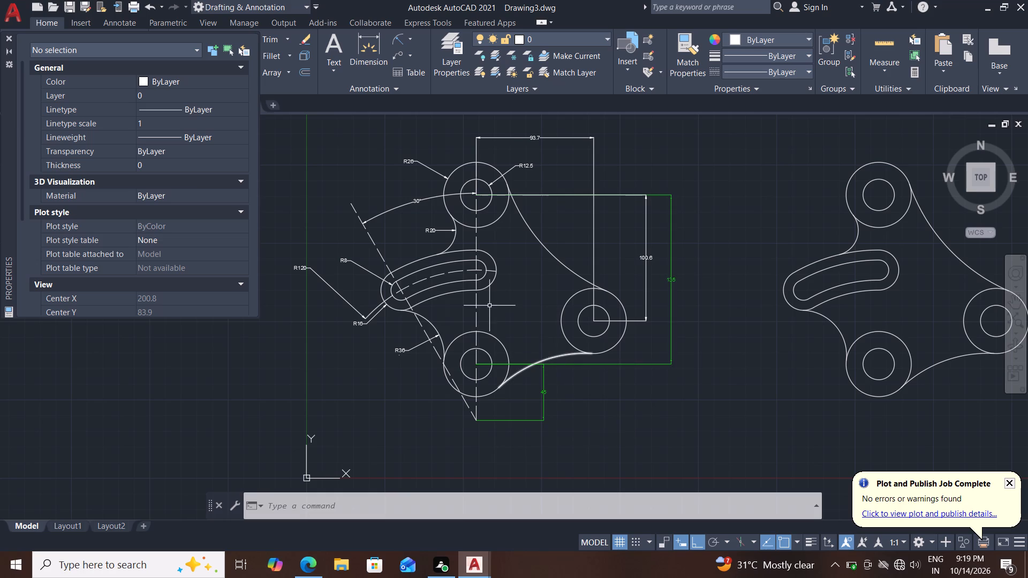
Set the R36 radius dimension on the arc below the slot to green with a transparency of 30.
scroll(491, 291, up, 1)
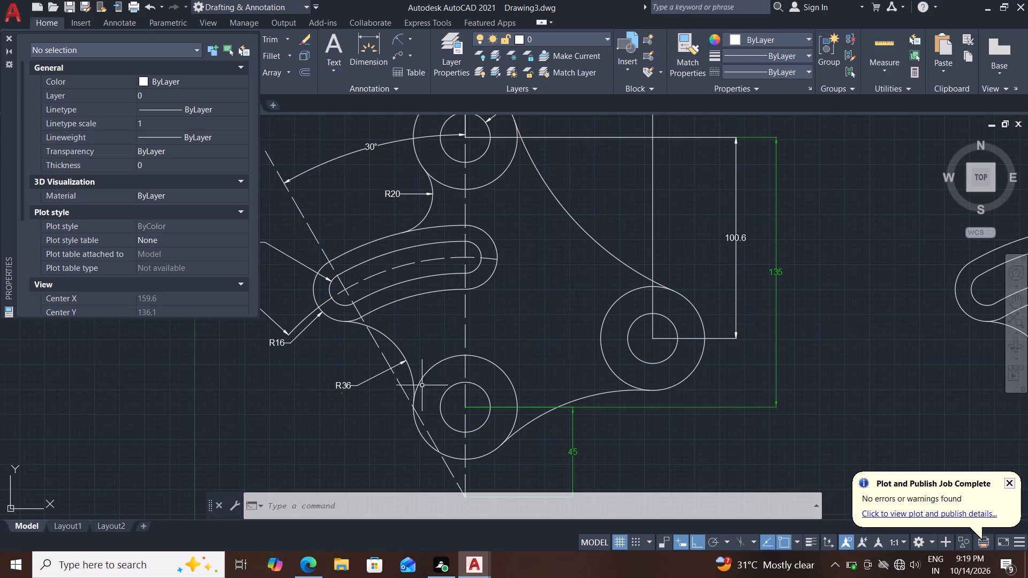
middle_drag(360, 420, 402, 384)
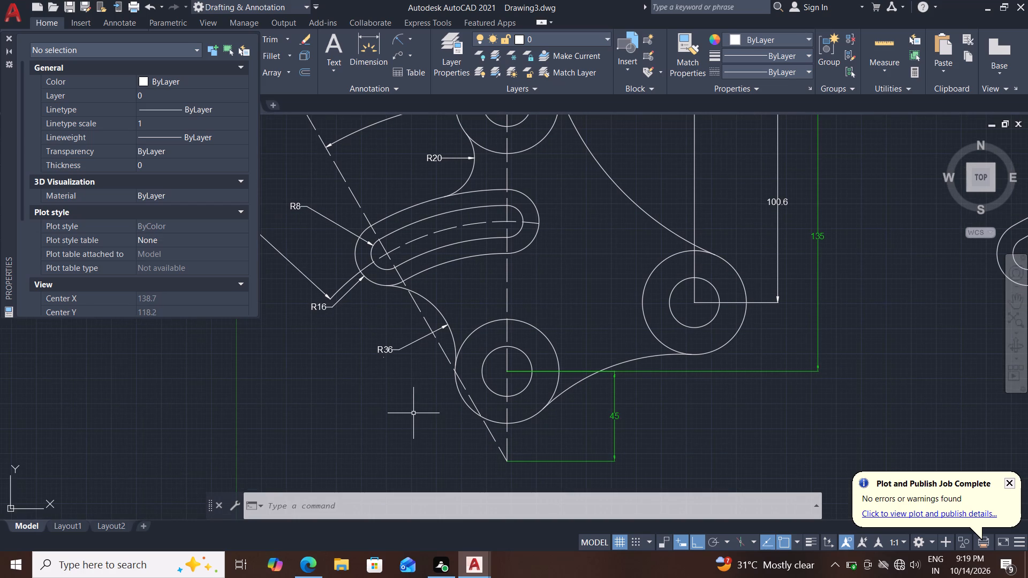
click(398, 339)
click(372, 410)
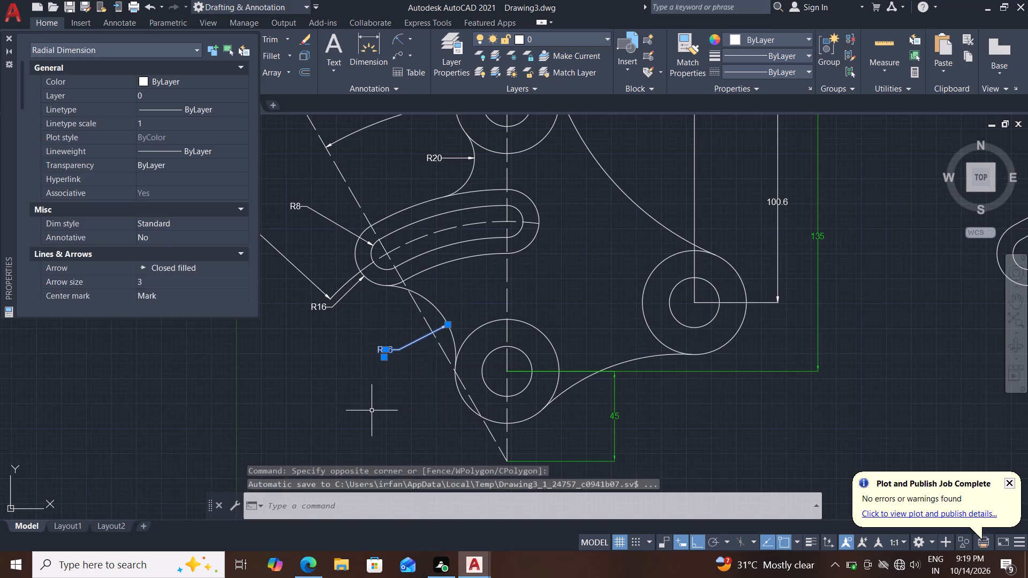
double_click(178, 80)
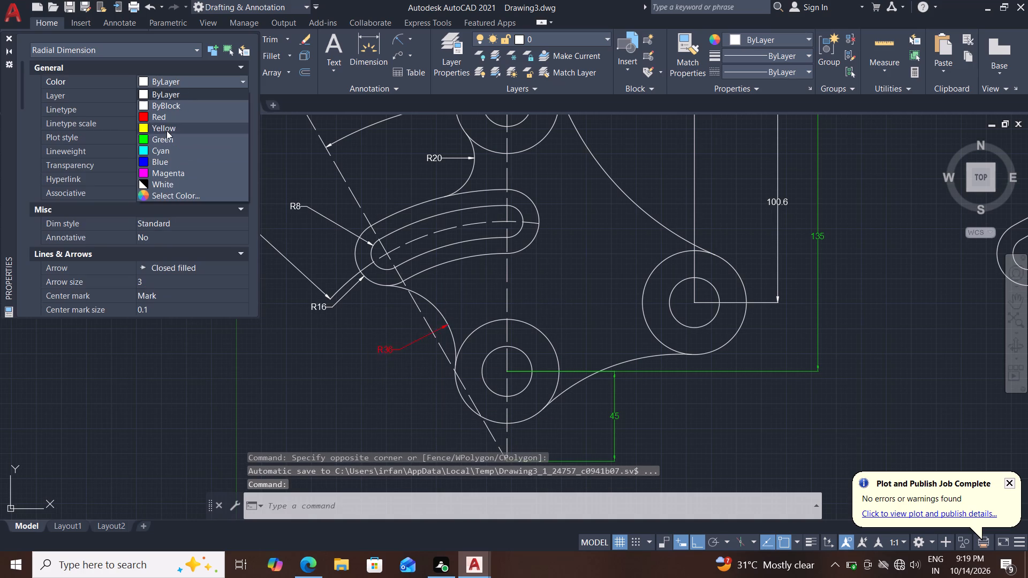
click(165, 136)
drag(173, 169, 102, 169)
text(30)
key(Return)
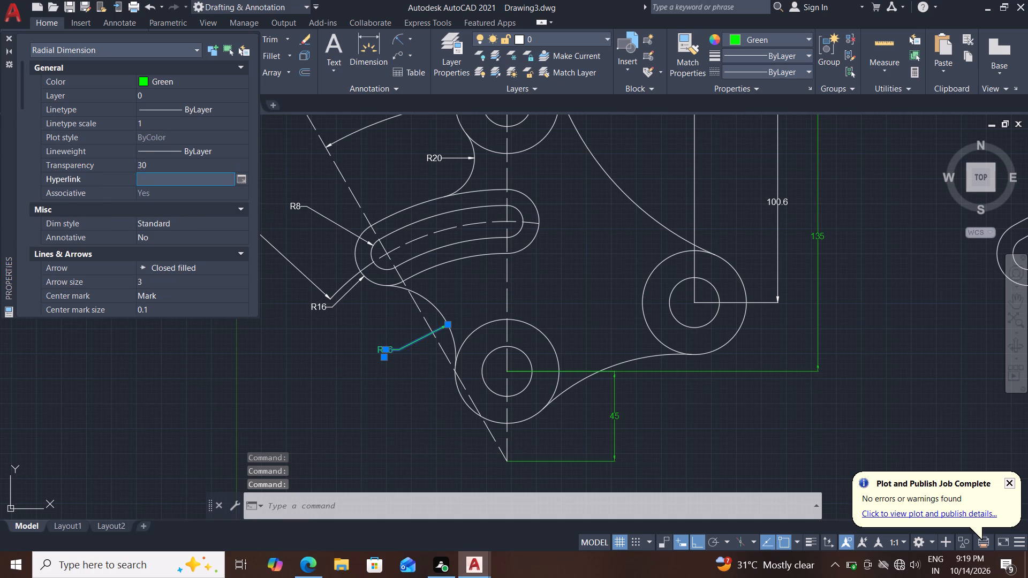
key(Escape)
key(Escape)
Set the vertical 100.6 dimension beside the original part to green with a transparency of 30.
scroll(381, 353, down, 1)
scroll(381, 353, up, 1)
scroll(512, 317, down, 1)
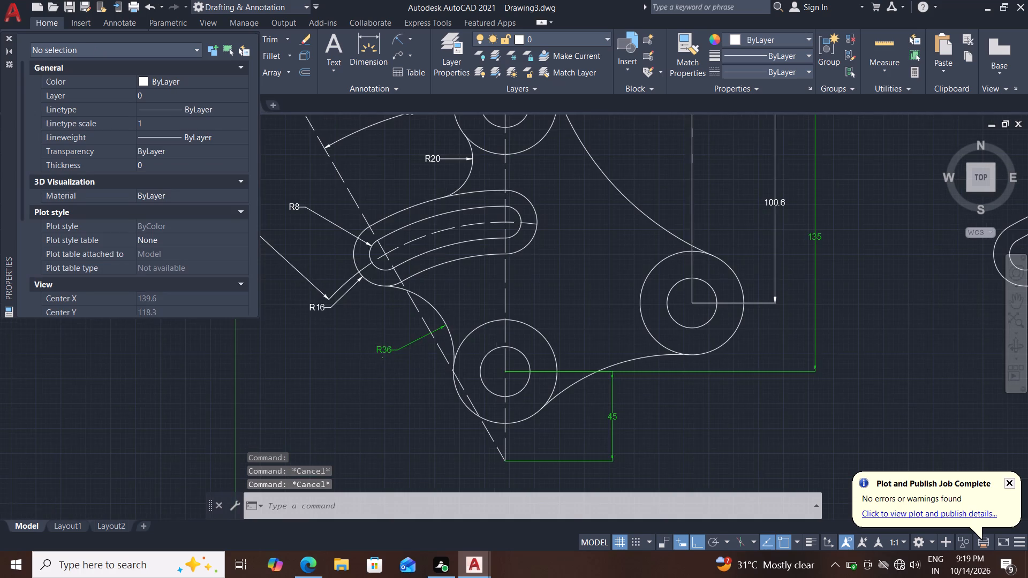
middle_drag(543, 299, 458, 343)
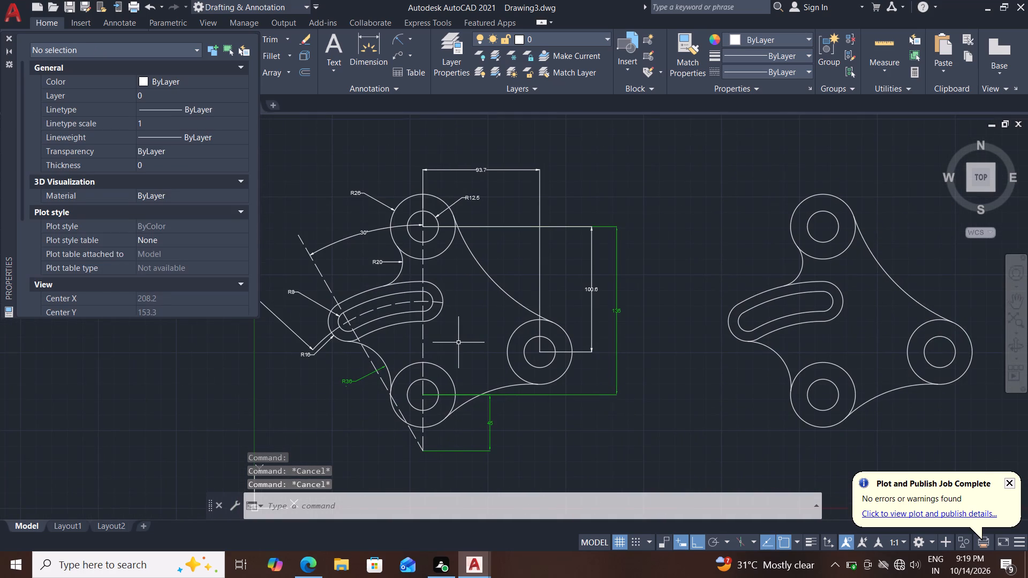
scroll(557, 278, up, 1)
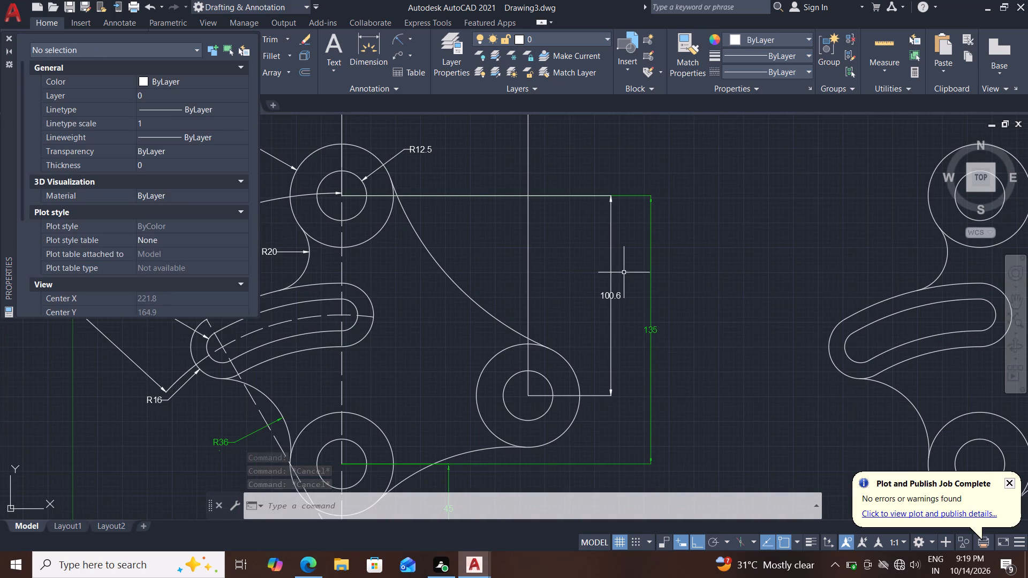
click(624, 272)
click(584, 294)
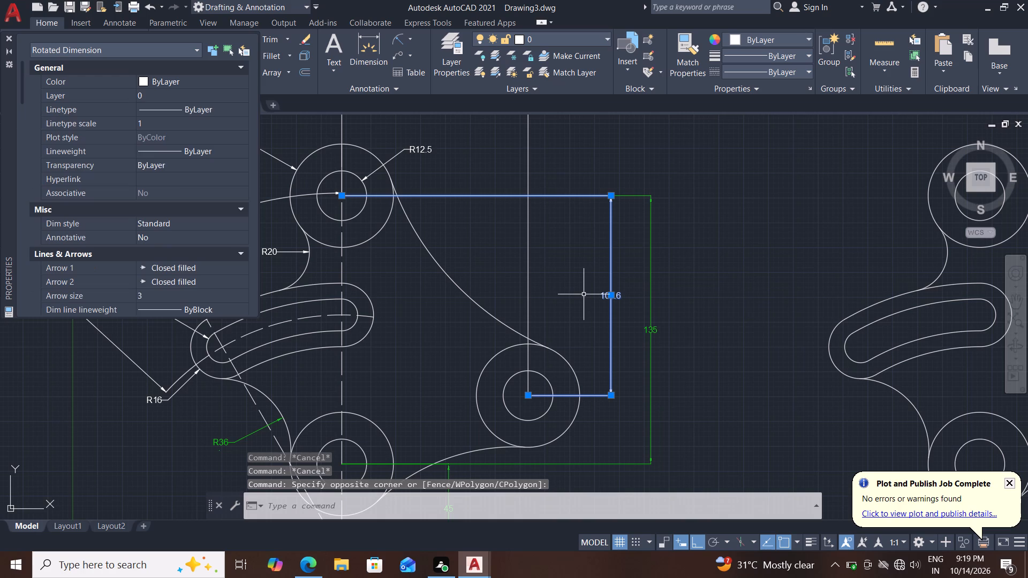
double_click(178, 83)
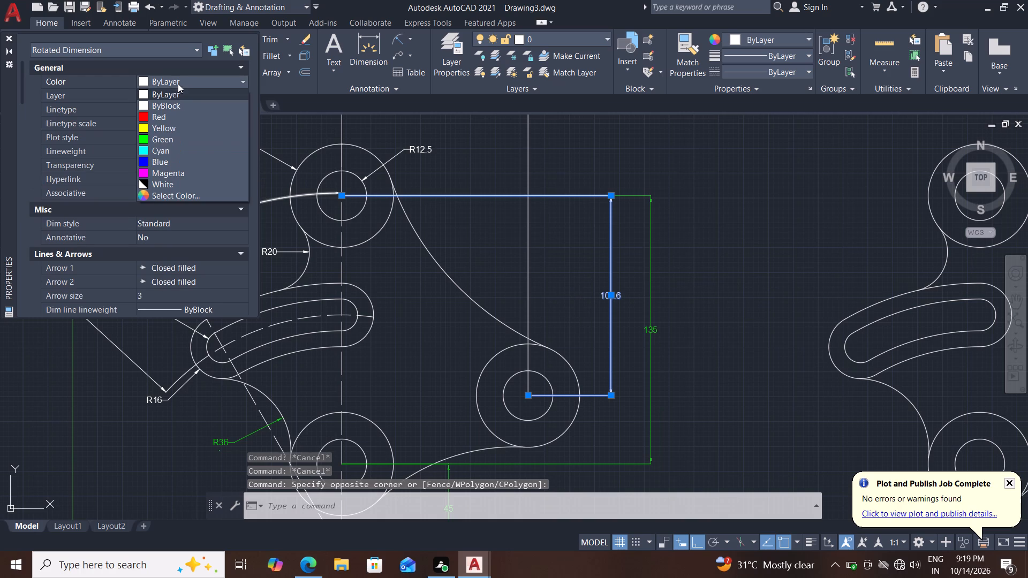
click(165, 136)
drag(173, 165, 148, 163)
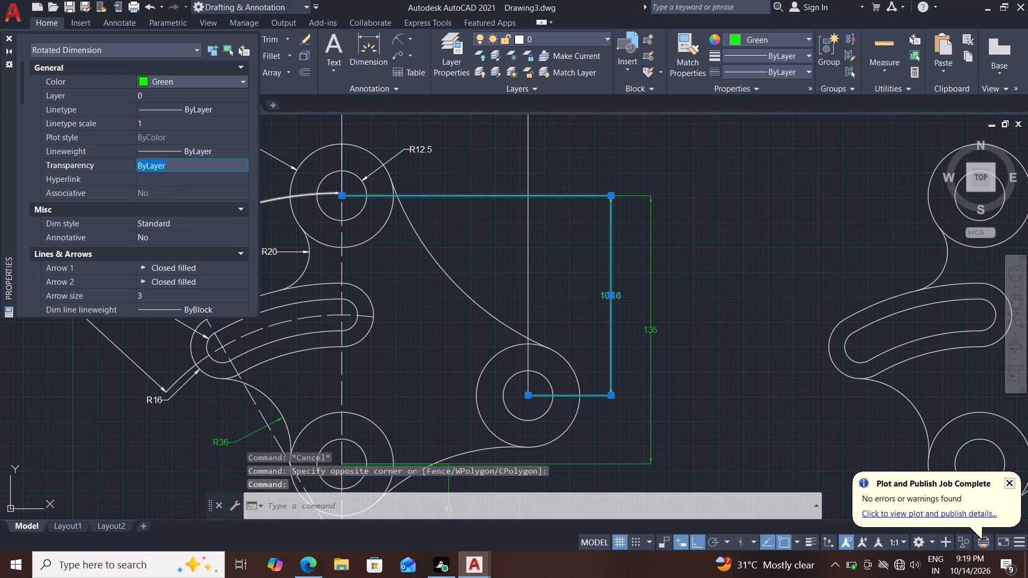
drag(148, 163, 109, 161)
text(30)
key(Return)
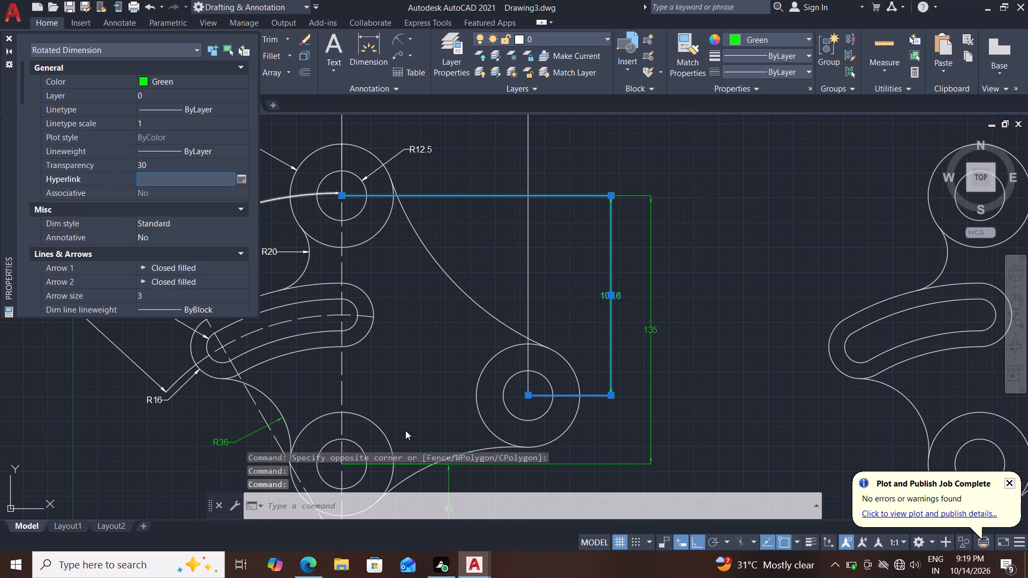
key(Escape)
key(Escape)
Set the R120 radius dimension on the slot's centreline arc to green with a transparency of 30.
scroll(442, 322, down, 1)
middle_drag(426, 326, 484, 290)
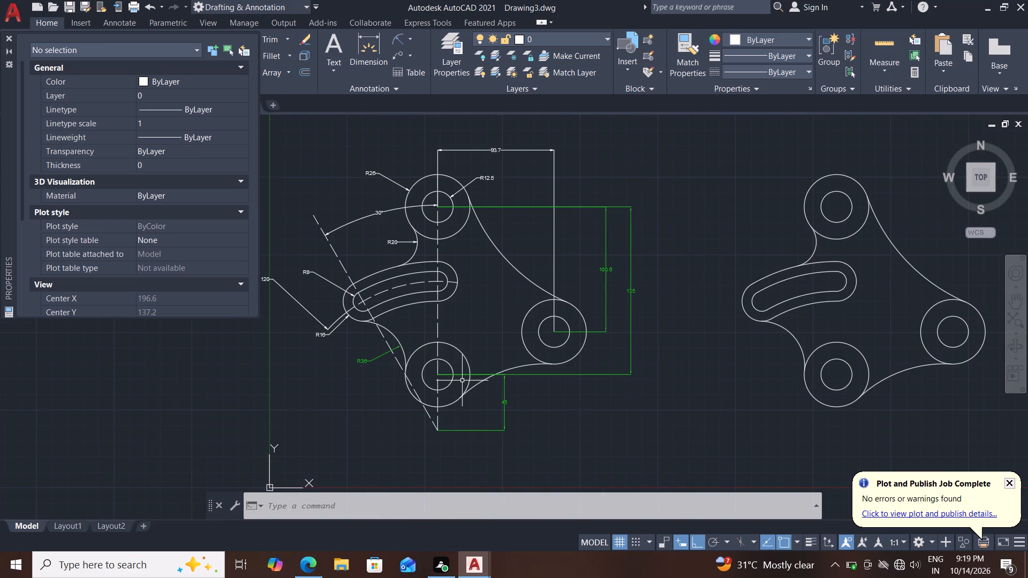
scroll(477, 352, up, 2)
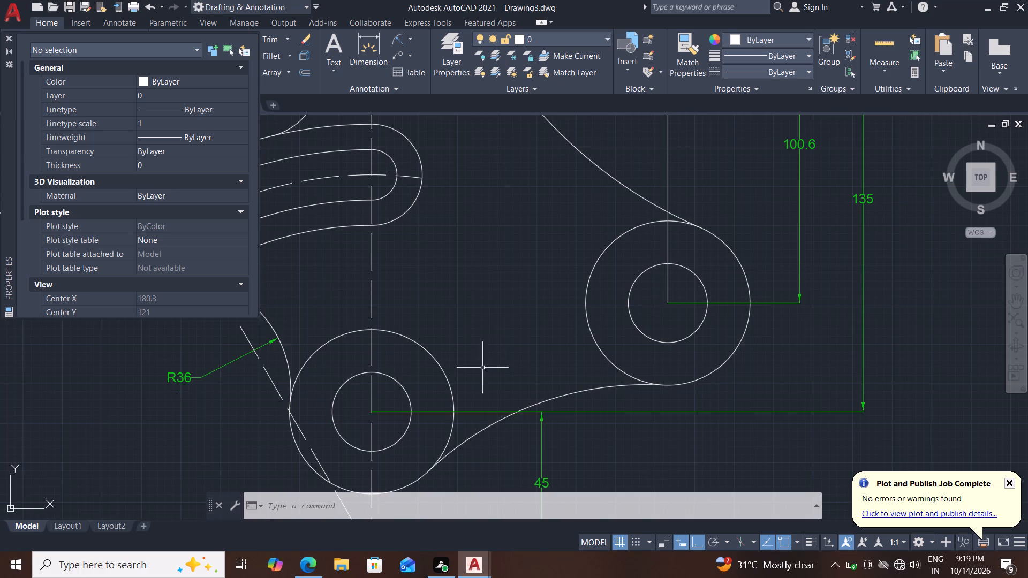
scroll(491, 349, up, 1)
scroll(520, 341, down, 4)
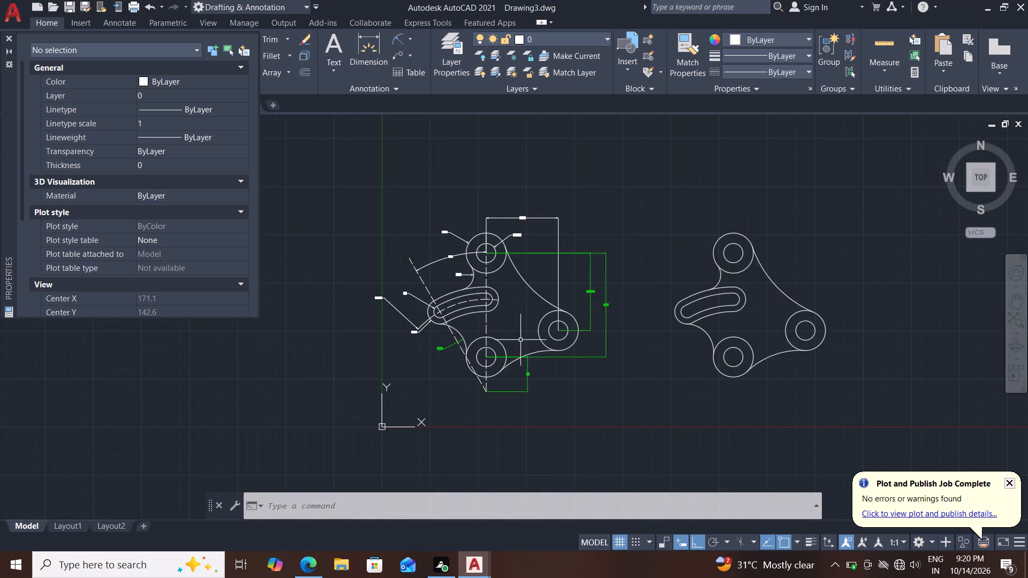
scroll(525, 330, up, 1)
middle_drag(525, 330, 581, 355)
scroll(381, 354, up, 1)
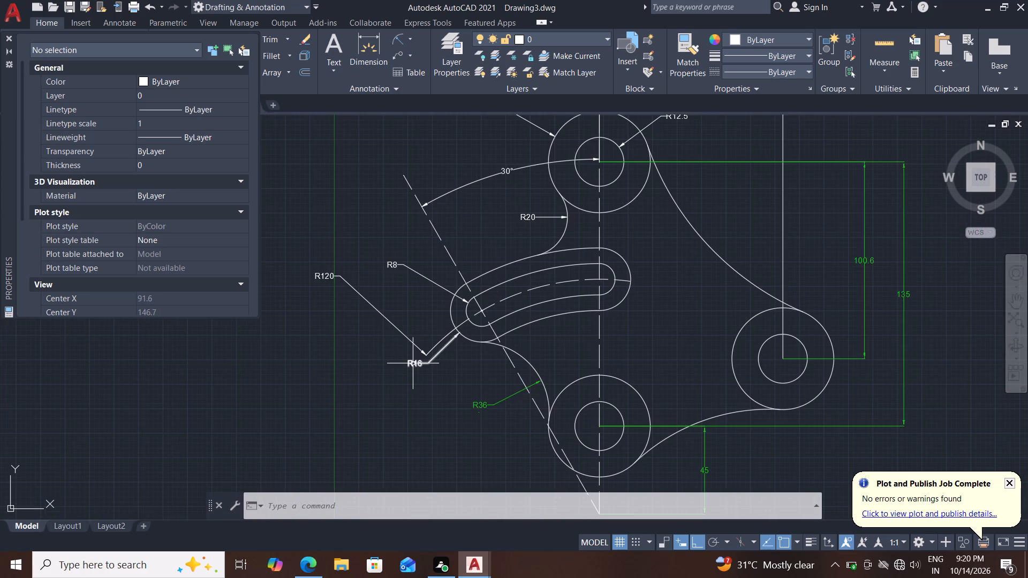
click(390, 294)
click(336, 333)
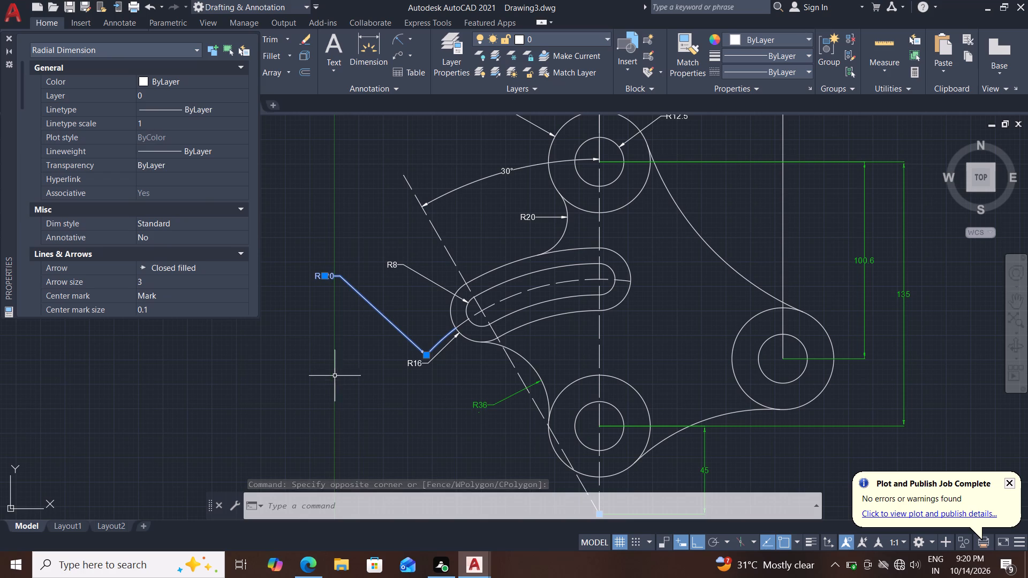
double_click(169, 76)
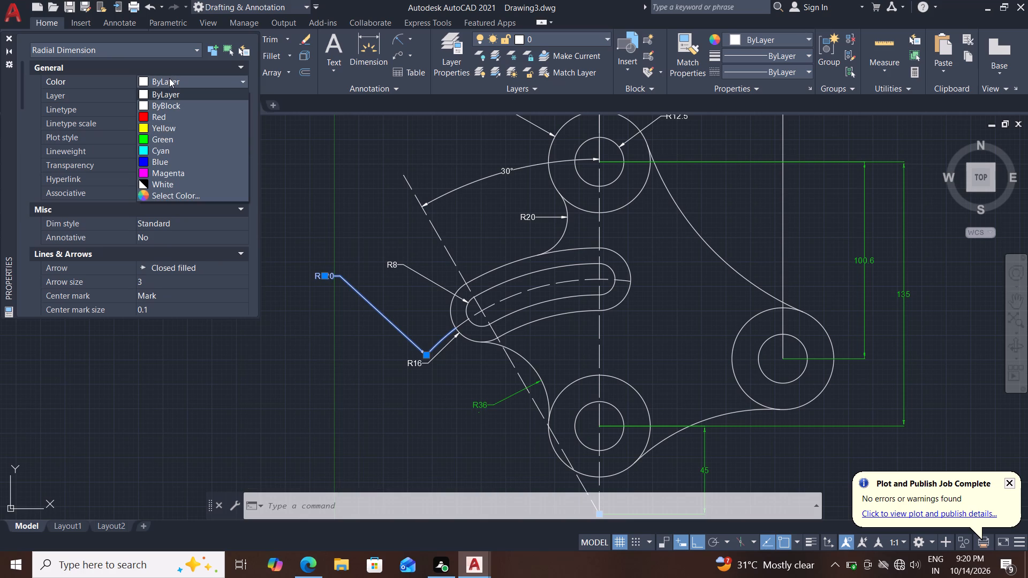
click(165, 141)
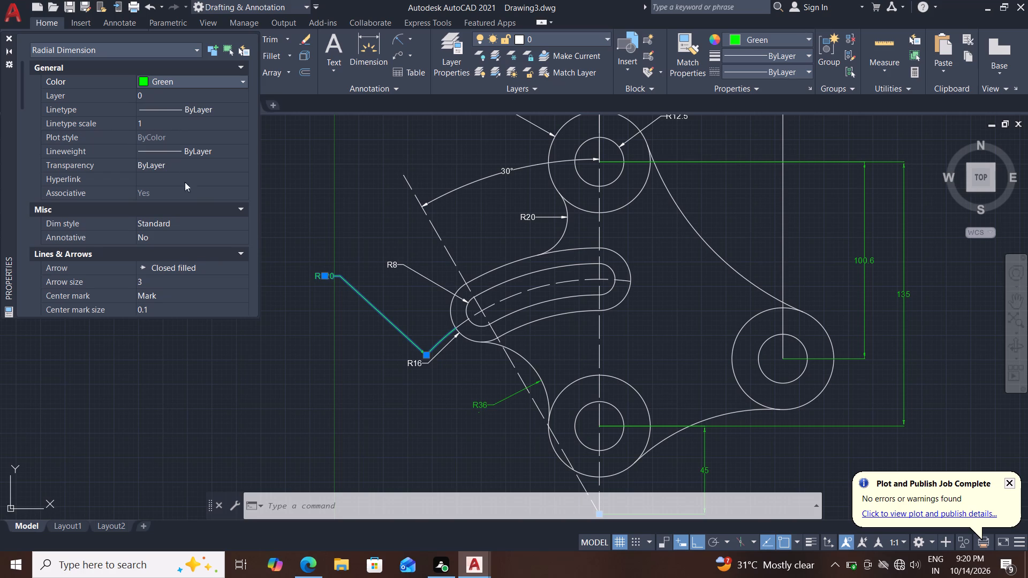
drag(177, 164, 116, 172)
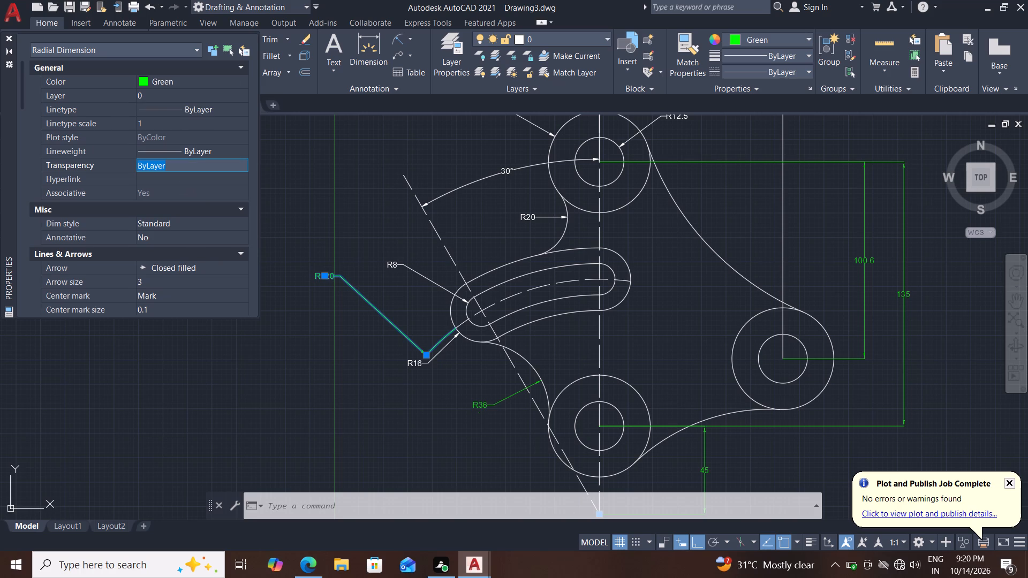
text(30)
key(Return)
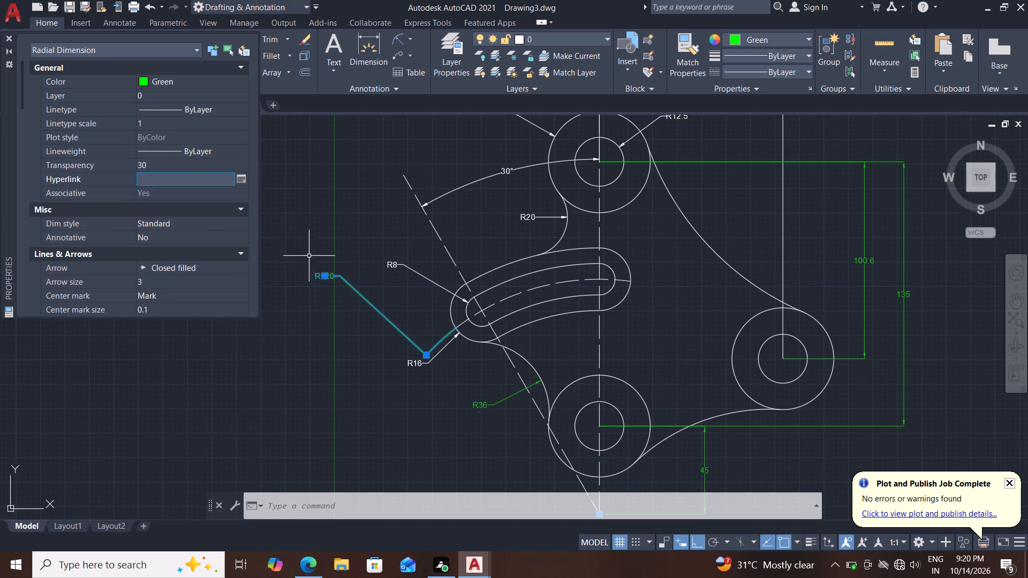
key(Escape)
key(Escape)
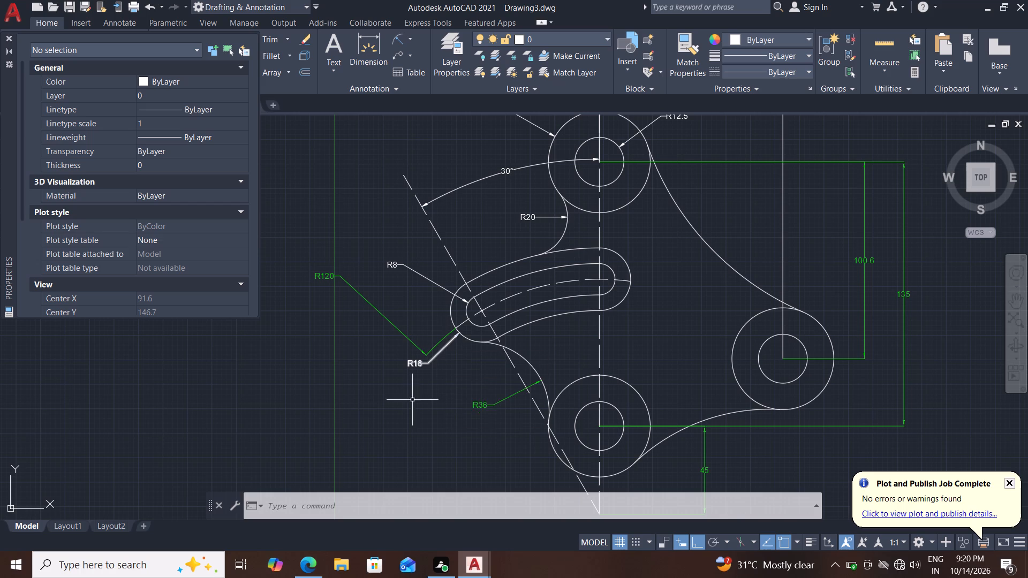
Set the R16 radius dimension on the slot's outer end arc to green with a transparency of 30.
scroll(411, 399, up, 1)
click(453, 336)
click(404, 360)
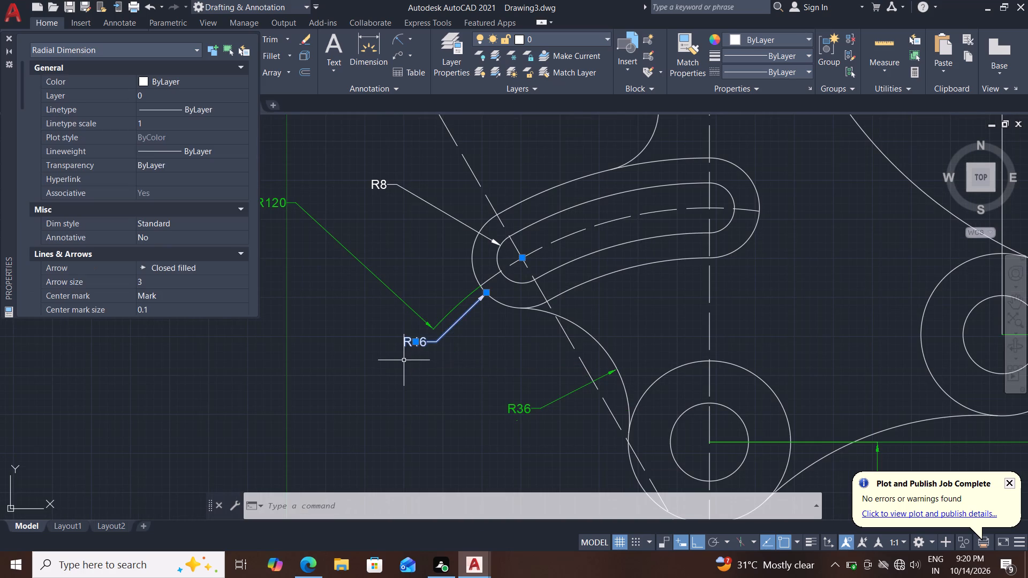
double_click(184, 78)
click(169, 137)
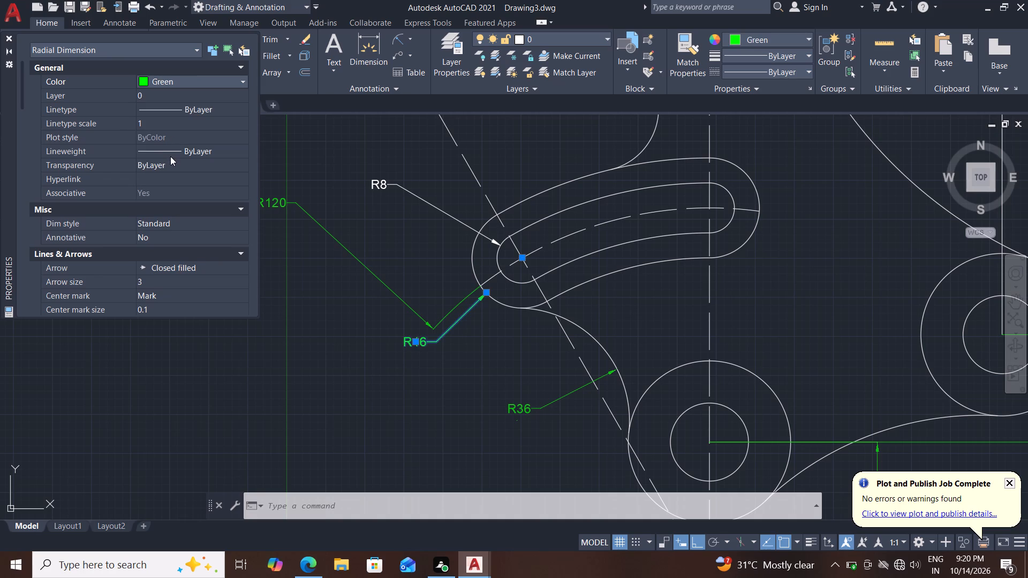
drag(177, 170, 108, 173)
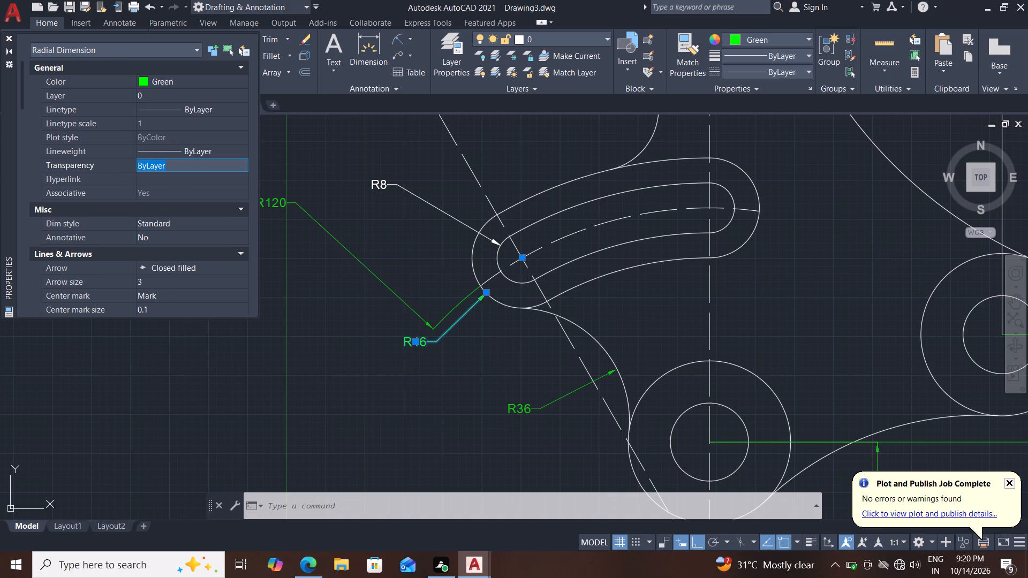
text(30)
key(Return)
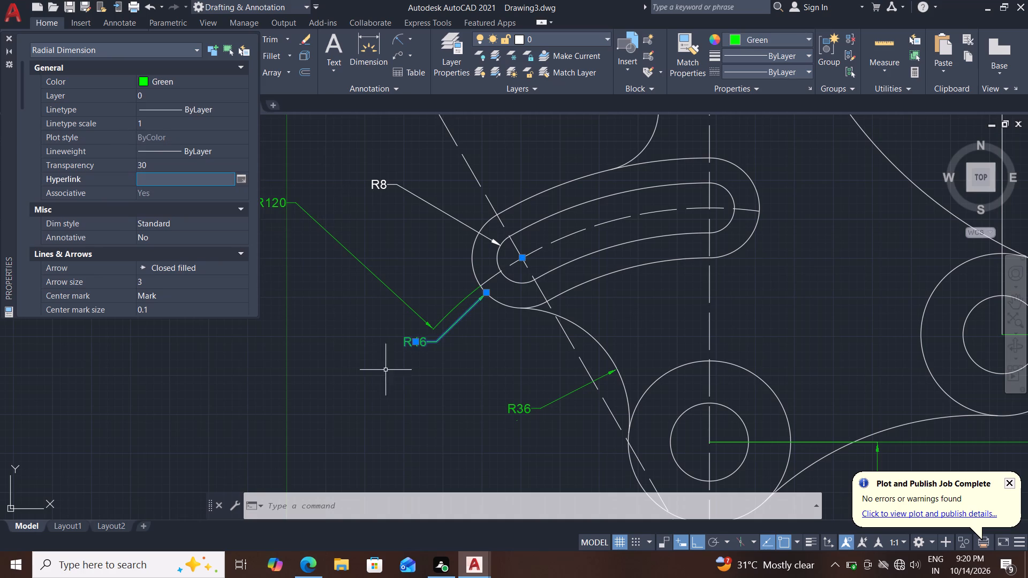
key(Escape)
key(Escape)
key(Escape)
Set the R8 radius dimension on the slot's inner end arc to green with a transparency of 30.
scroll(404, 362, down, 1)
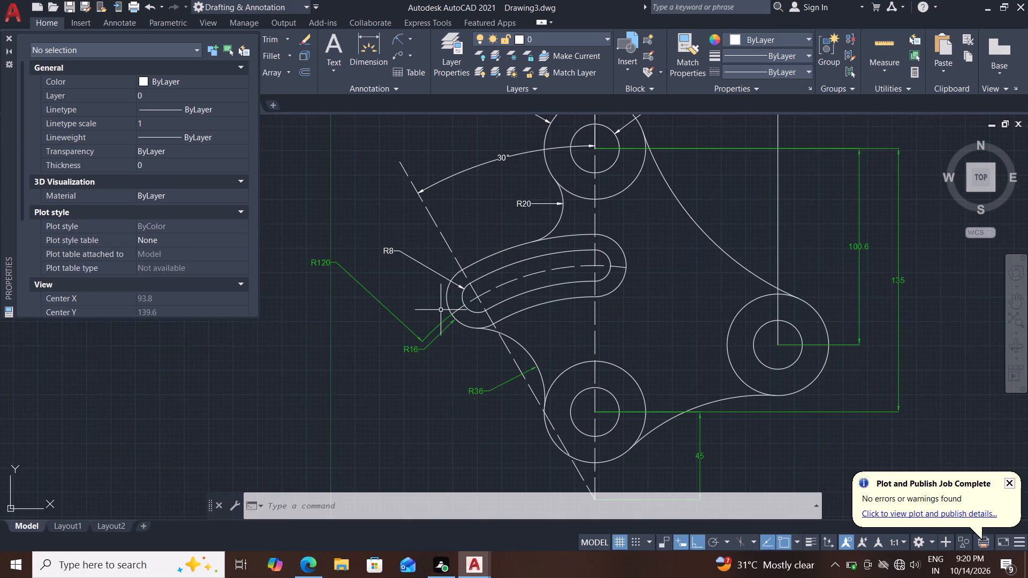
click(426, 256)
click(398, 283)
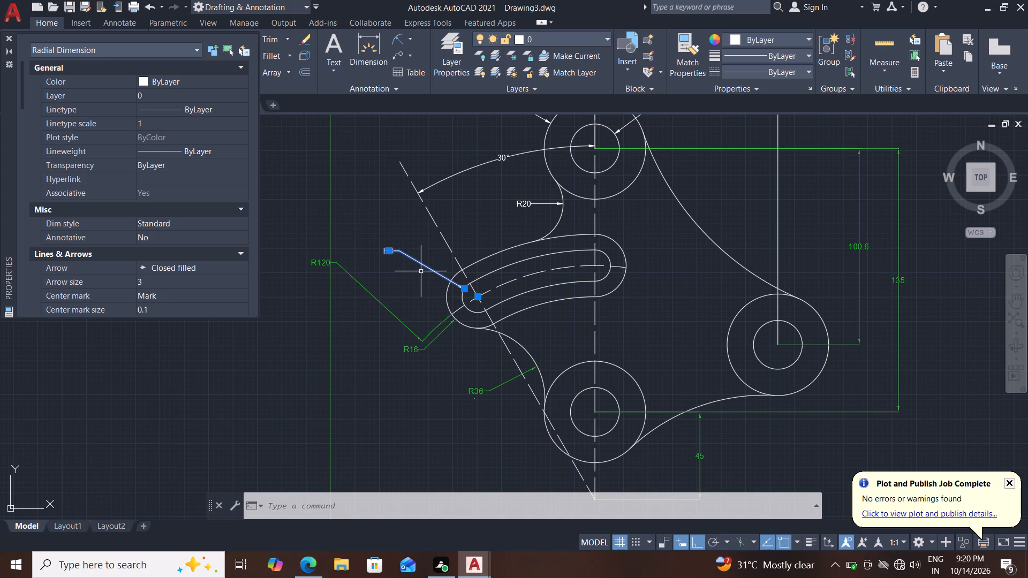
double_click(145, 87)
click(164, 141)
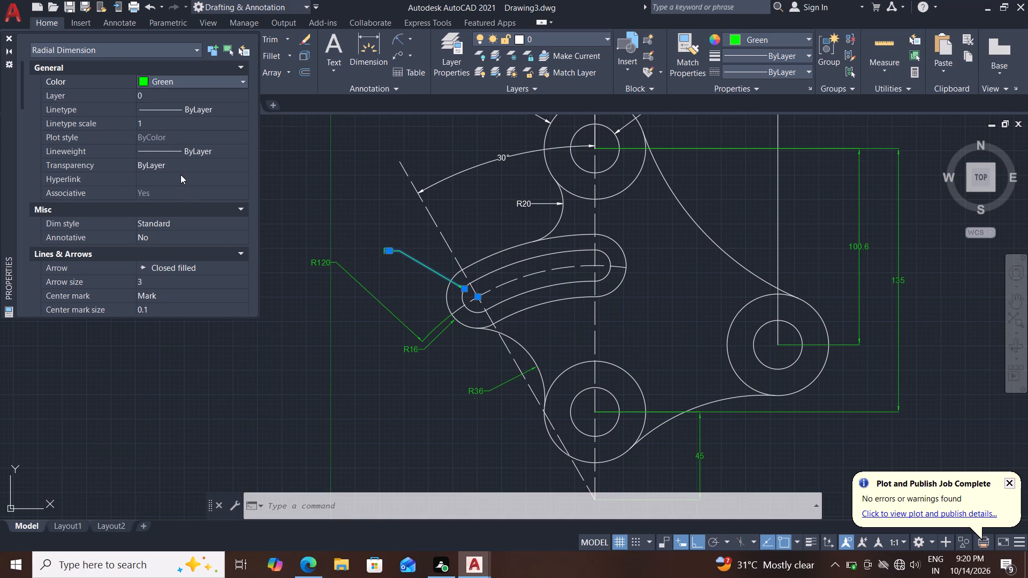
drag(169, 170, 118, 171)
key(3)
key(0)
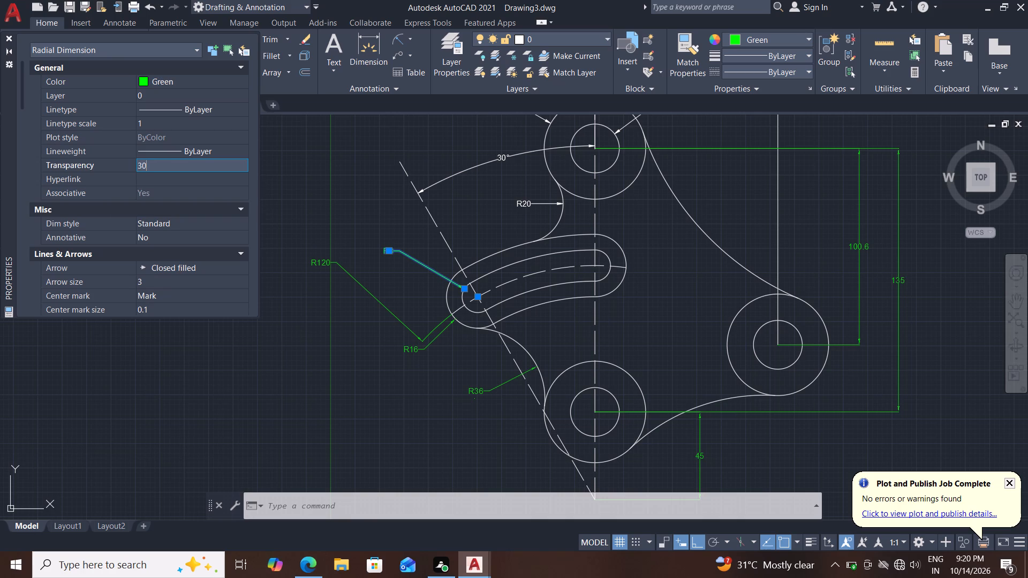
key(Return)
key(Escape)
key(Escape)
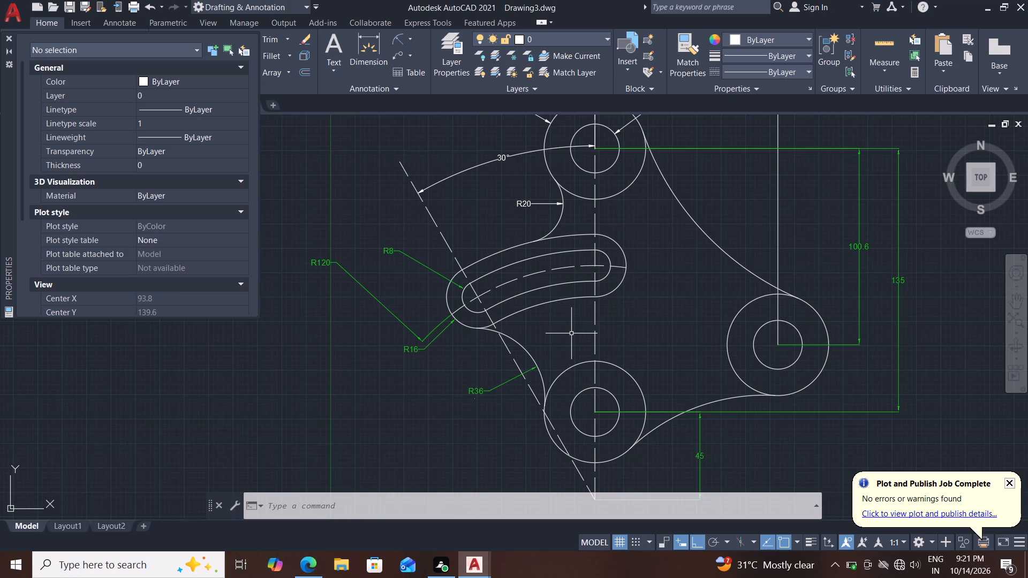
Set the 30° angular dimension between the original part's dashed centrelines to green with a transparency of 30.
middle_drag(572, 332, 539, 401)
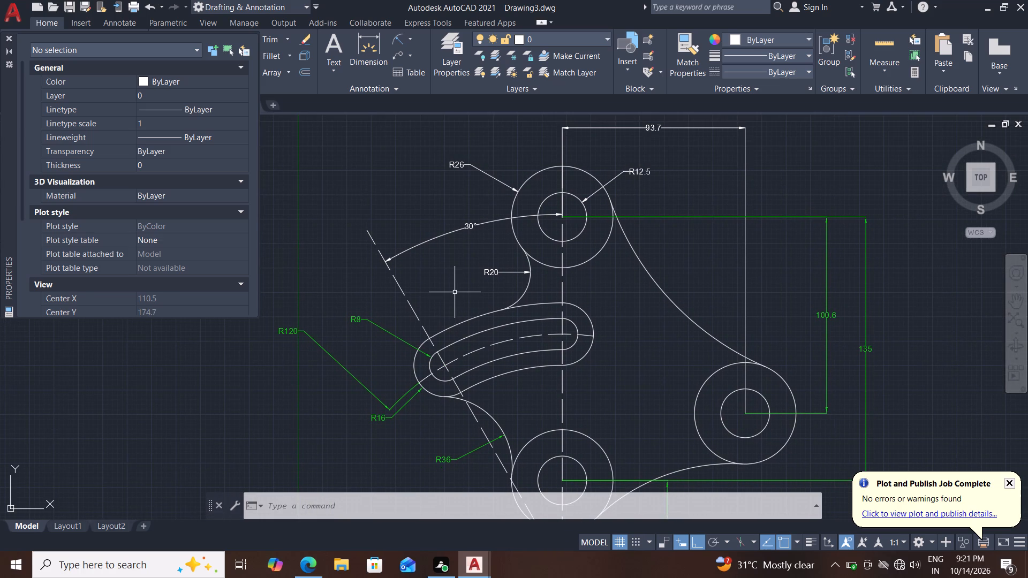
click(447, 237)
click(433, 238)
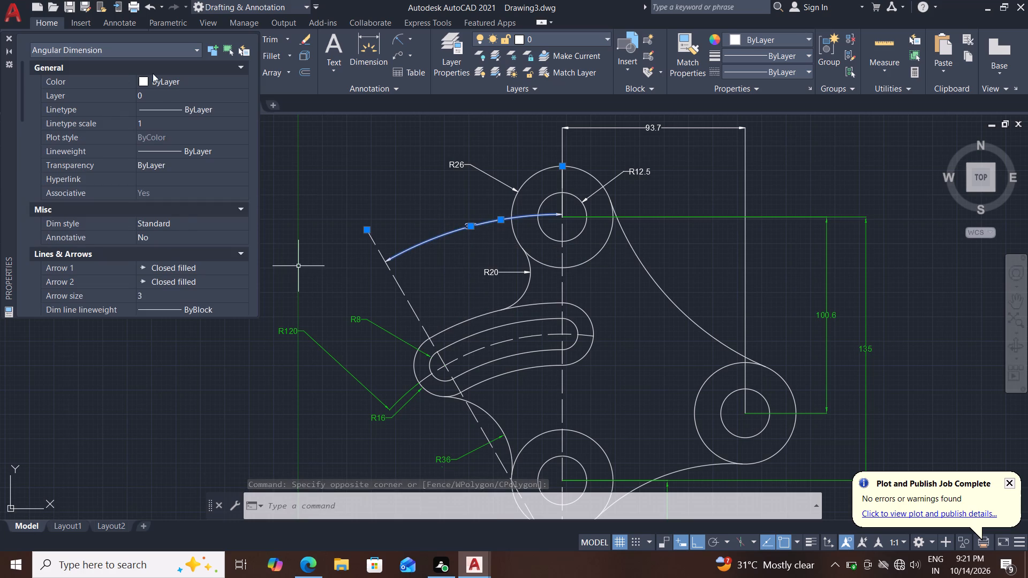
double_click(173, 85)
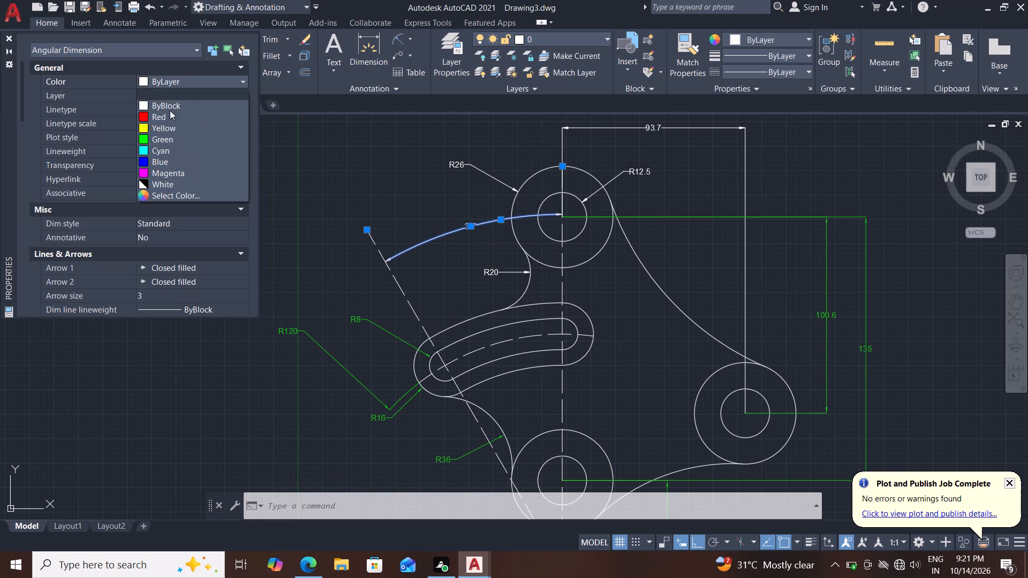
click(158, 140)
drag(171, 164, 113, 165)
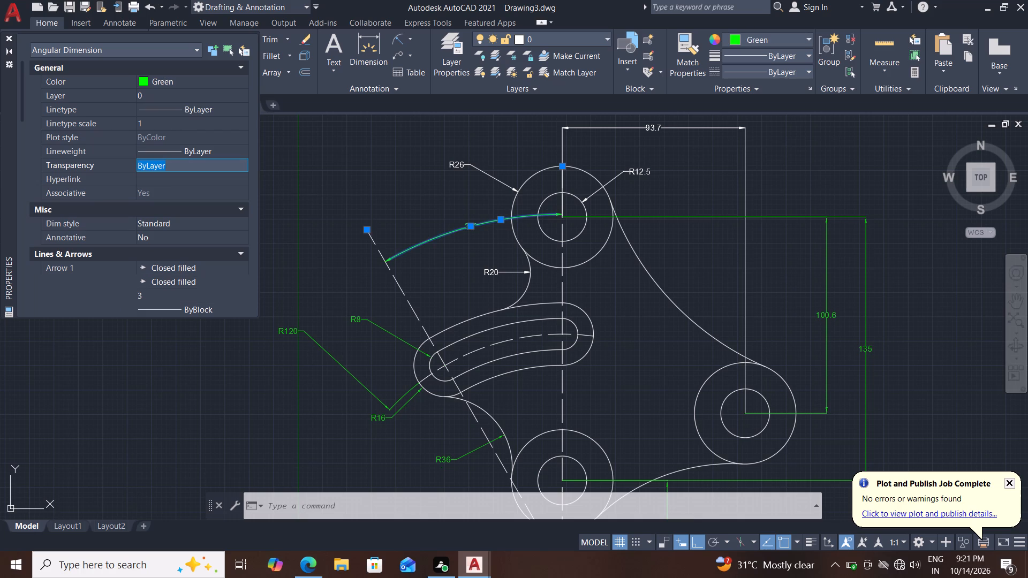
drag(113, 165, 109, 165)
key(3)
key(0)
key(Return)
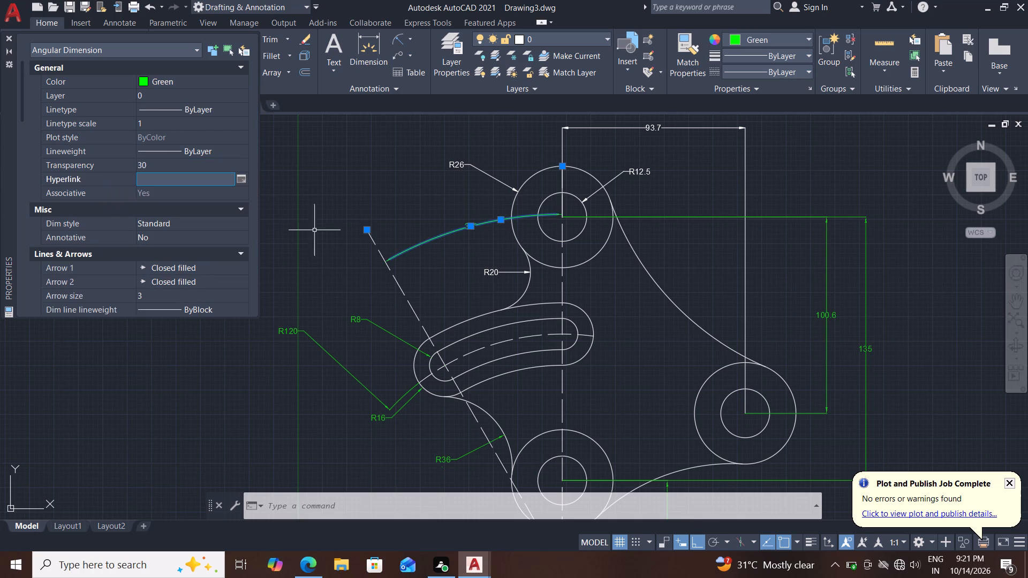
key(Escape)
key(Escape)
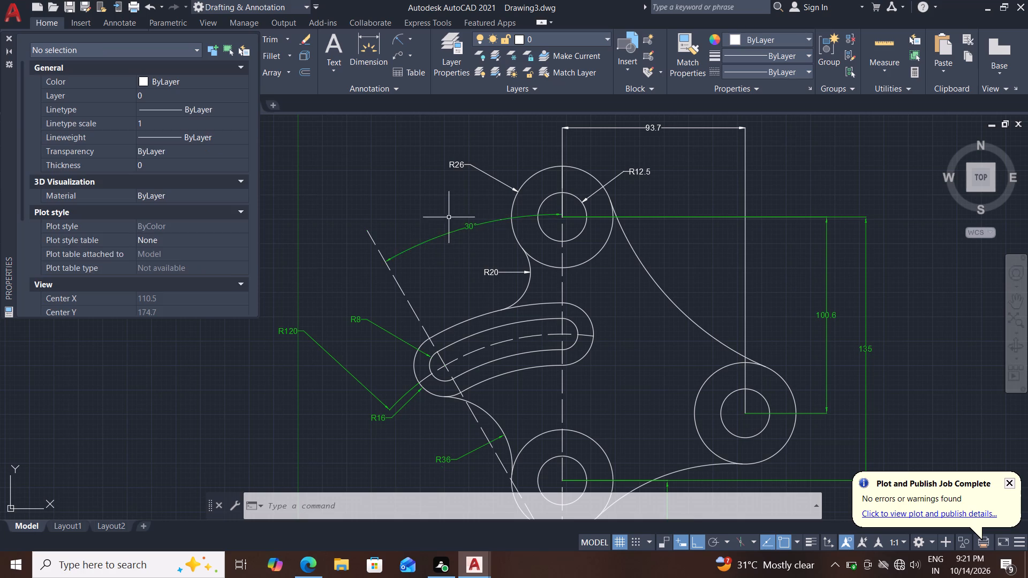
Set the R20 radius dimension on the arc between the top circle and the slot to green with a transparency of 30.
middle_drag(445, 197, 425, 202)
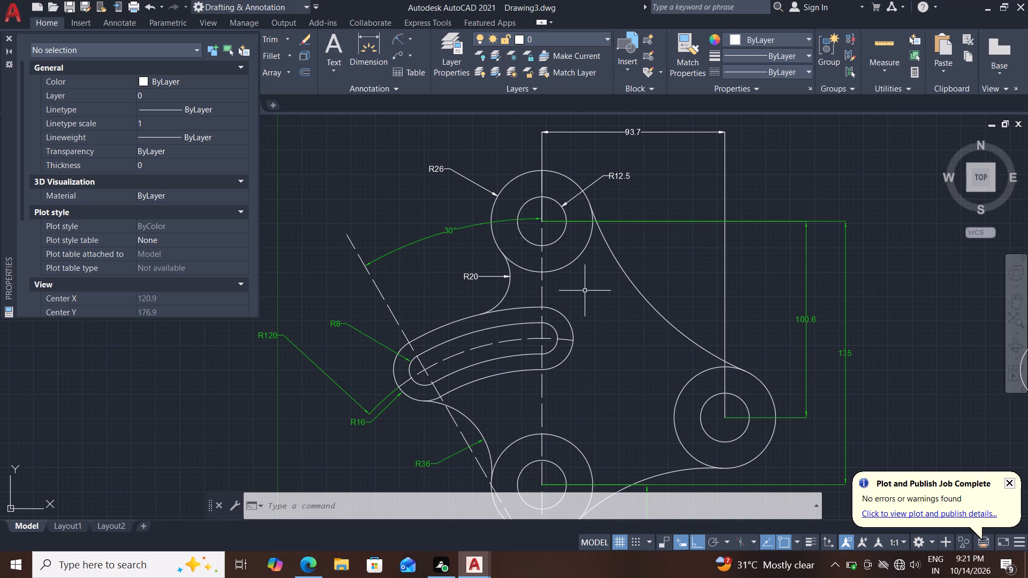
click(488, 272)
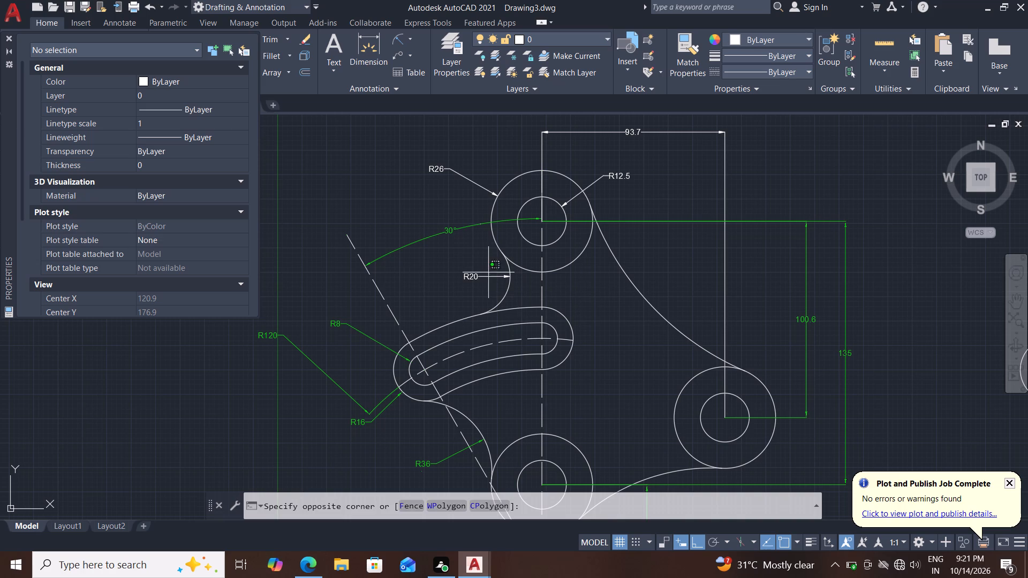
click(476, 286)
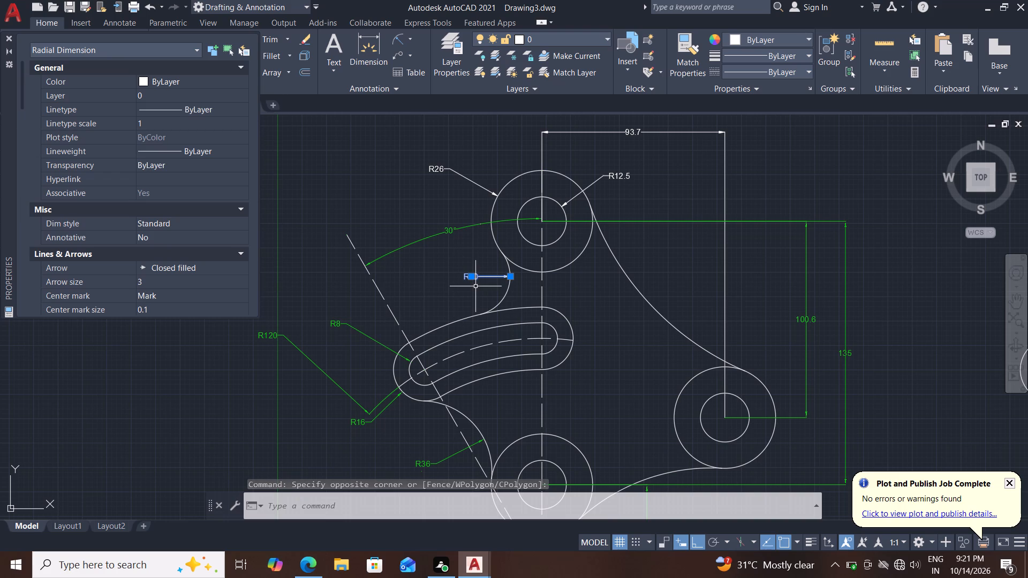
double_click(154, 81)
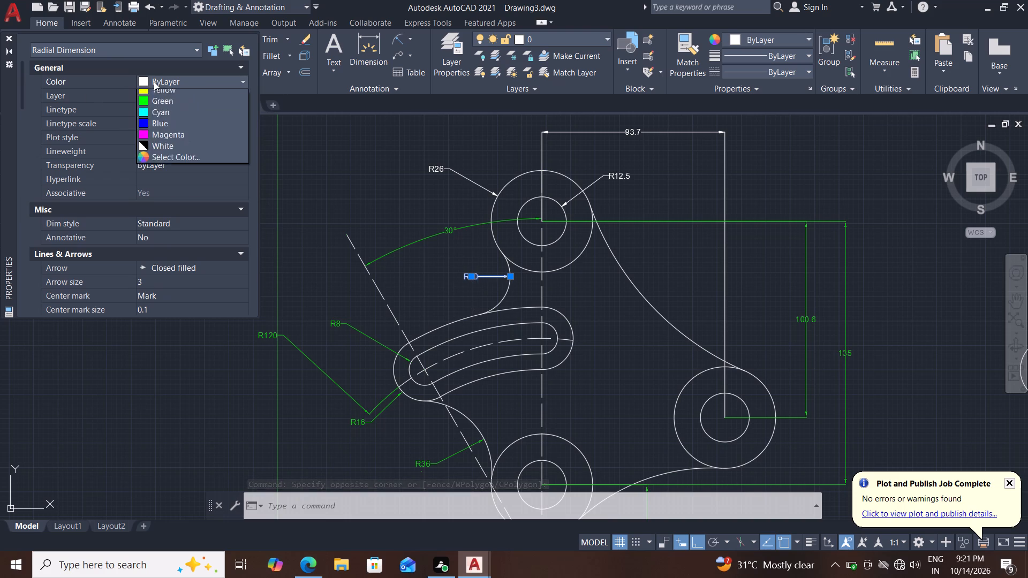
click(142, 144)
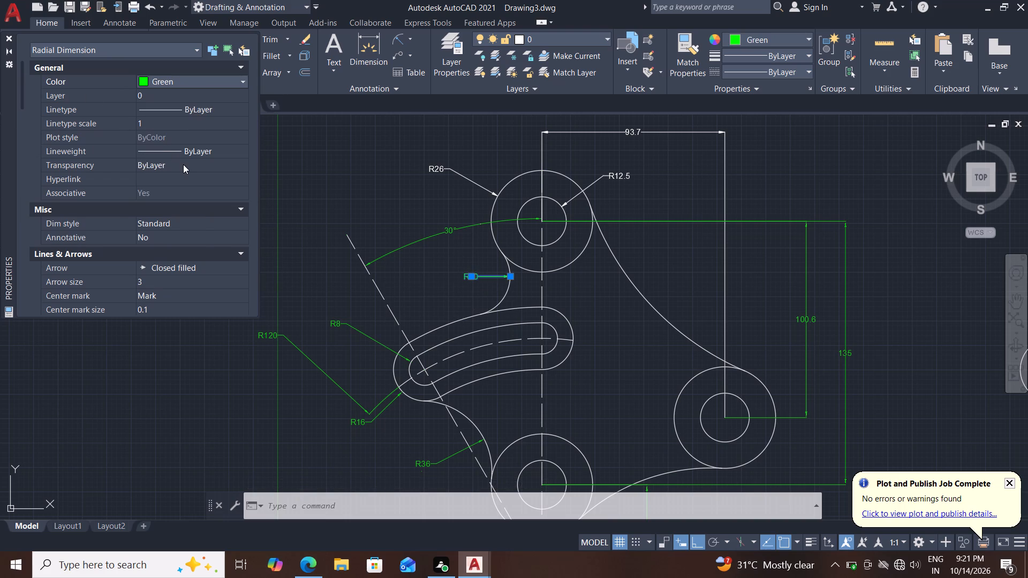
drag(183, 165, 127, 169)
text(30)
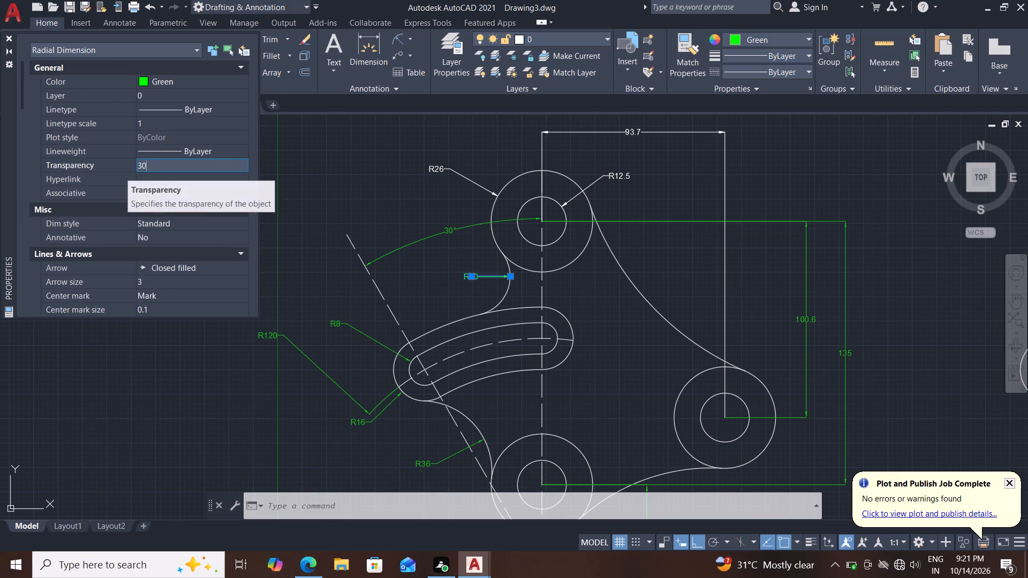
key(Return)
key(Escape)
key(Escape)
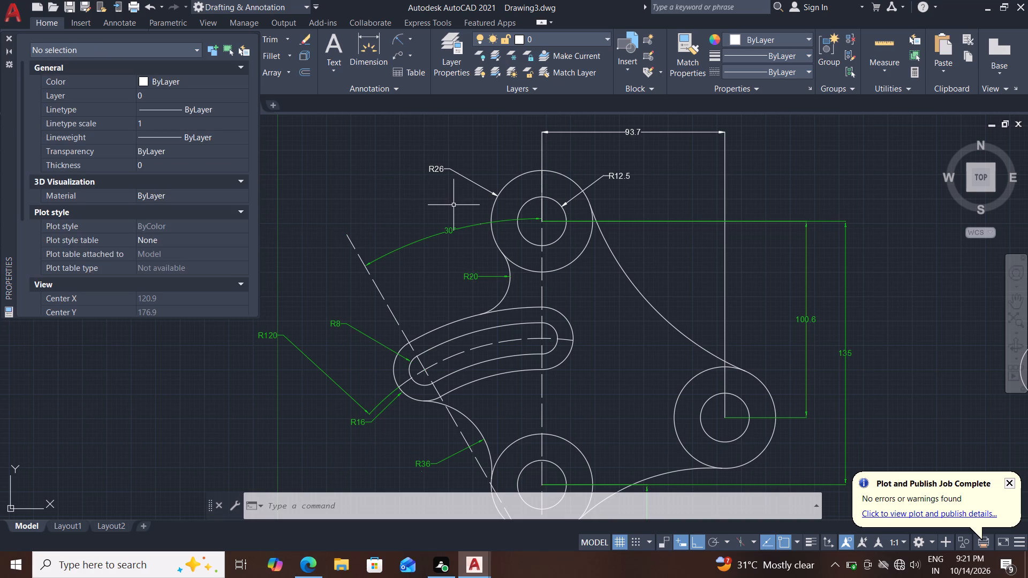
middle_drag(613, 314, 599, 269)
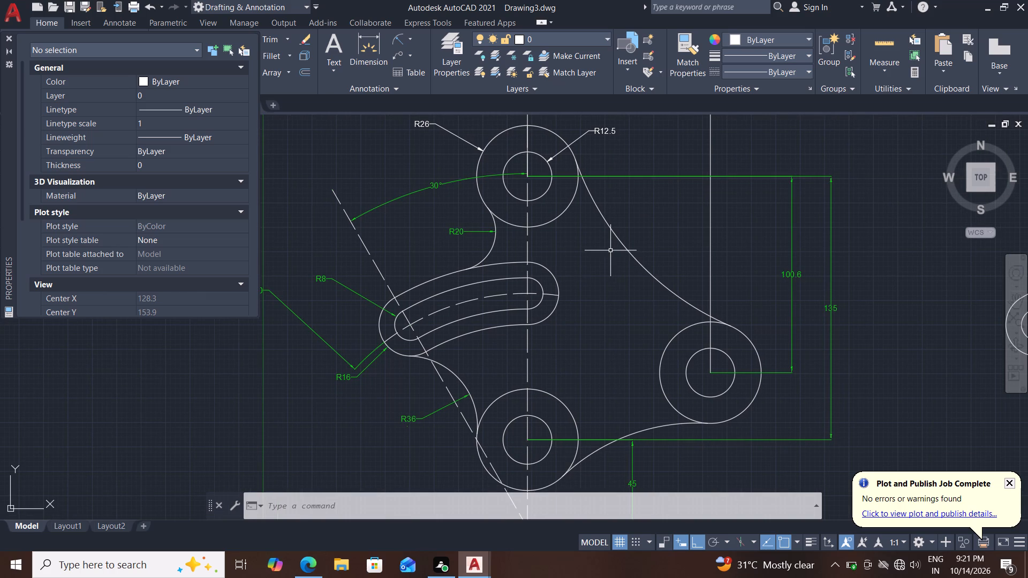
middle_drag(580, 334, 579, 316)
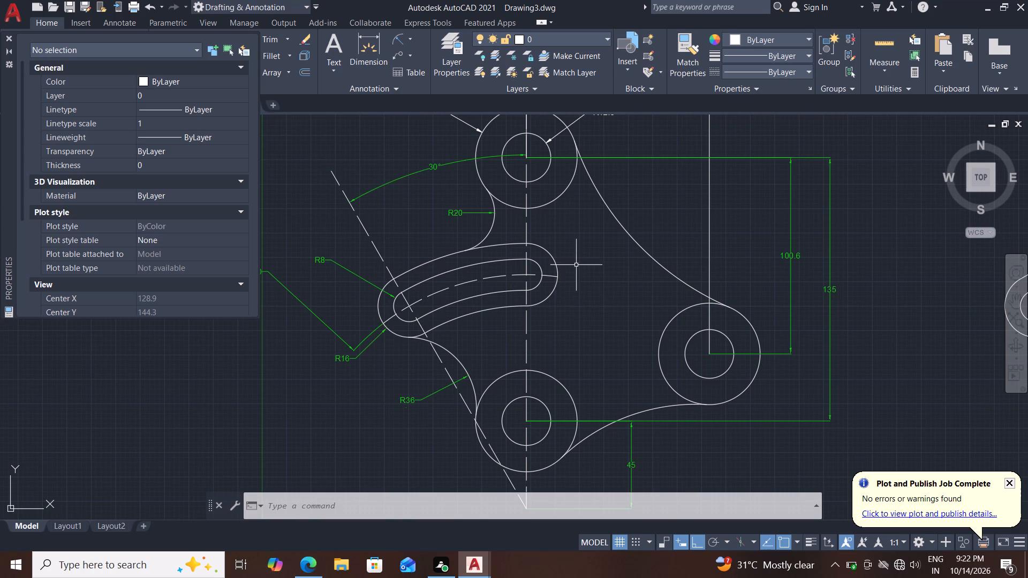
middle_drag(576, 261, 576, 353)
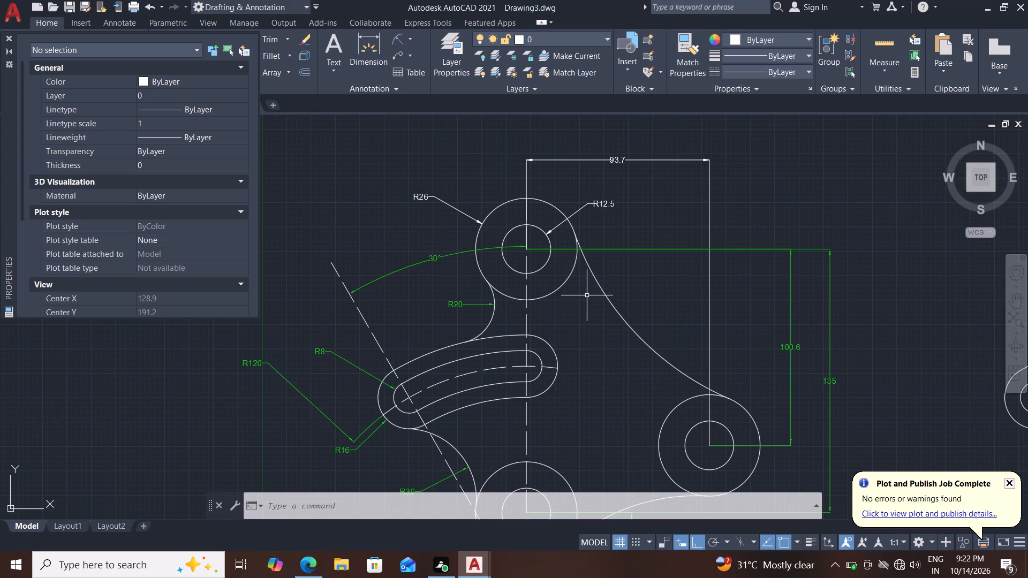
Set the 93.7 horizontal dimension above the original part to green with a transparency of 30.
drag(713, 141, 715, 148)
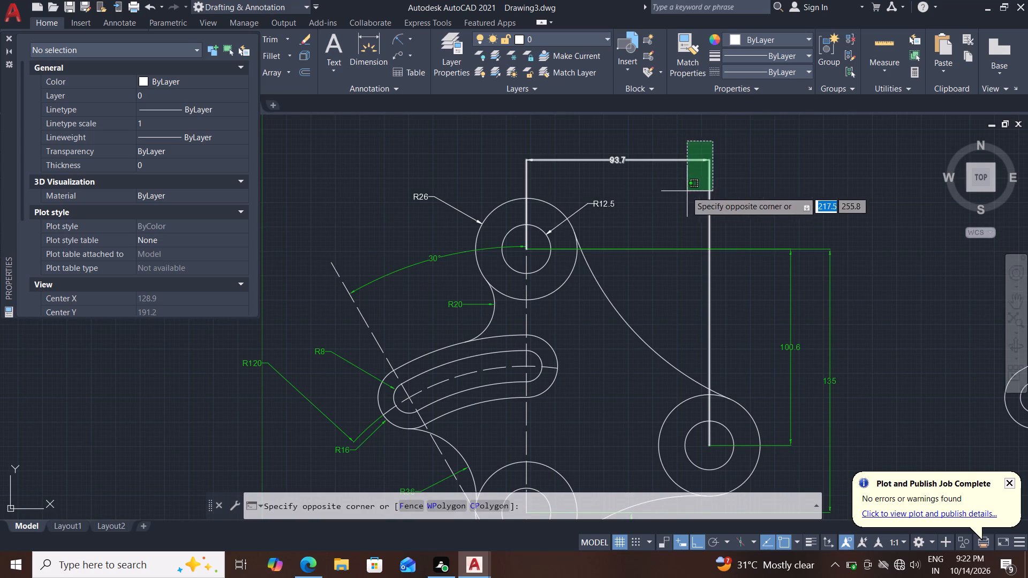
click(686, 191)
double_click(175, 77)
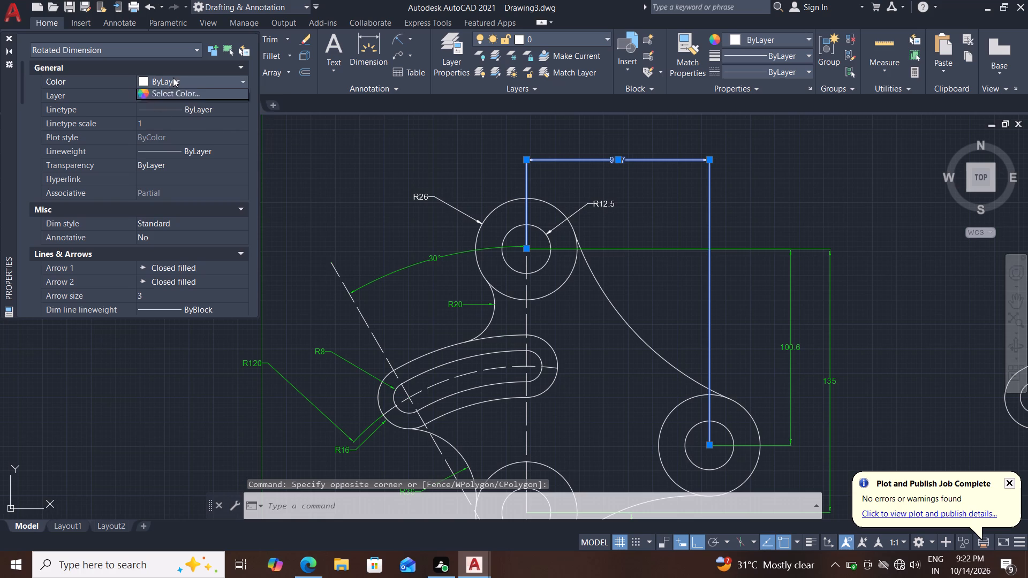
click(156, 143)
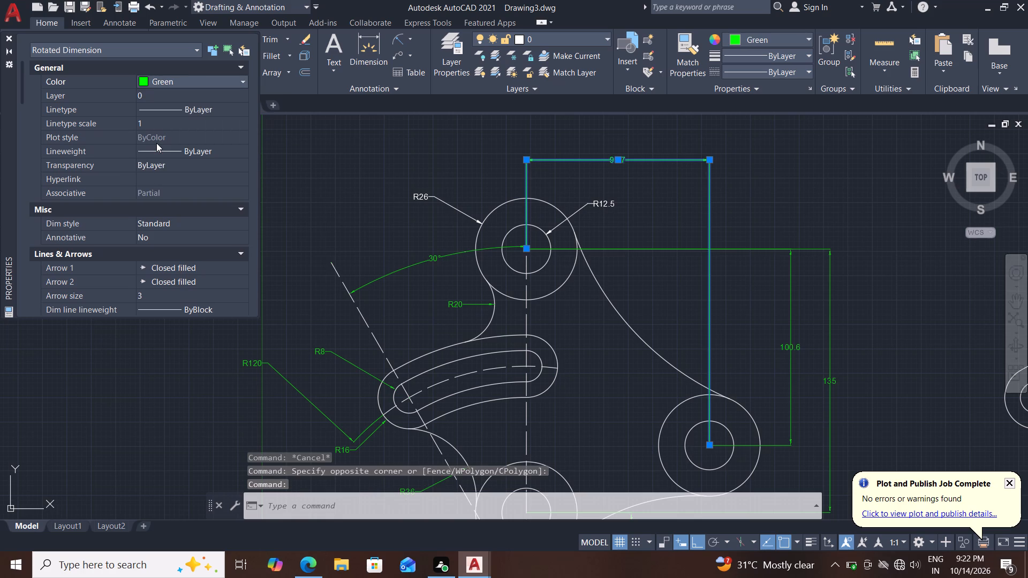
drag(171, 166, 136, 166)
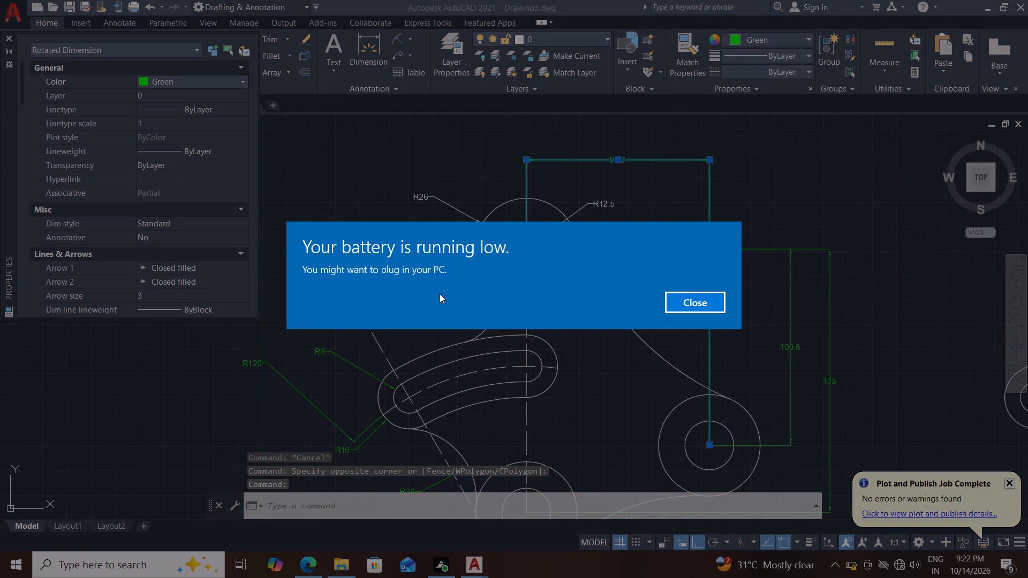
click(712, 298)
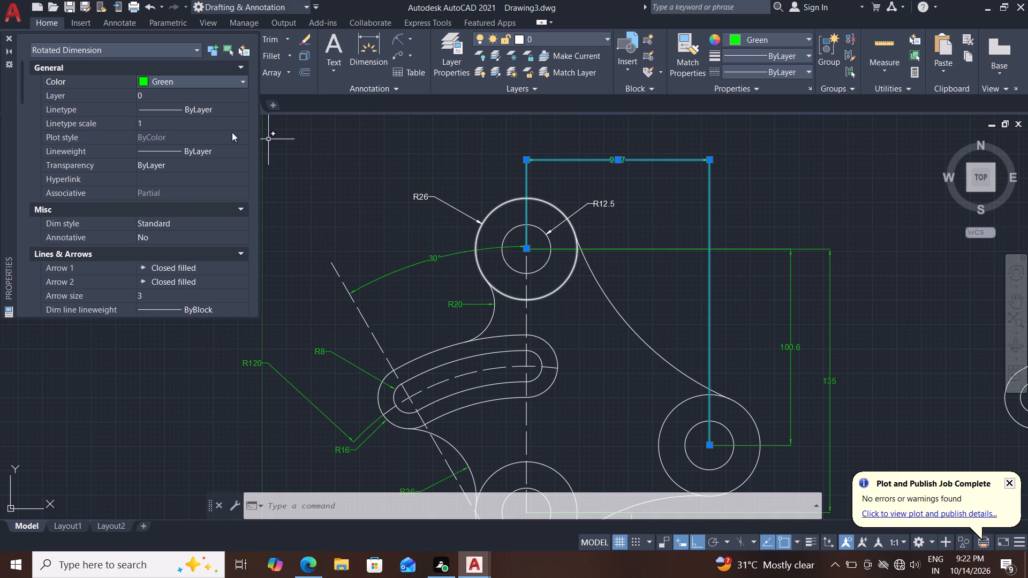
drag(179, 159, 94, 165)
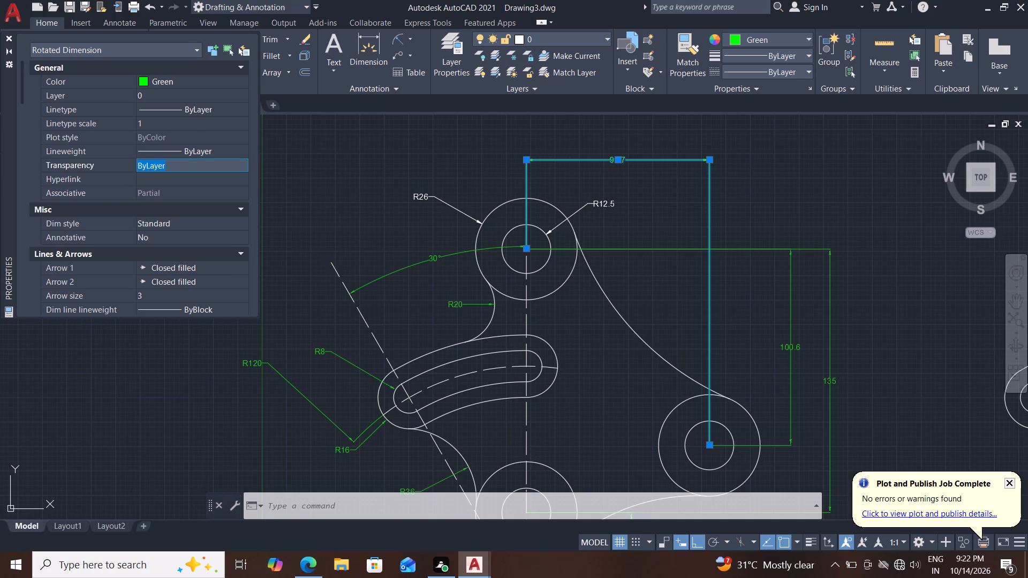
key(3)
key(0)
key(Return)
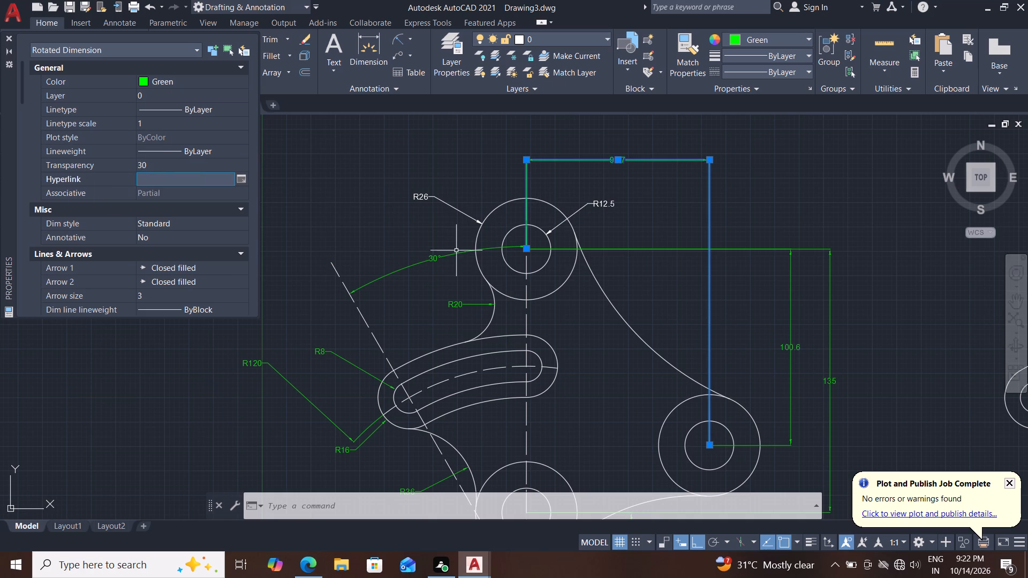
key(Escape)
key(Escape)
Set the R26 radius dimension on the top outer circle to green with a transparency of 30.
middle_drag(429, 200, 425, 173)
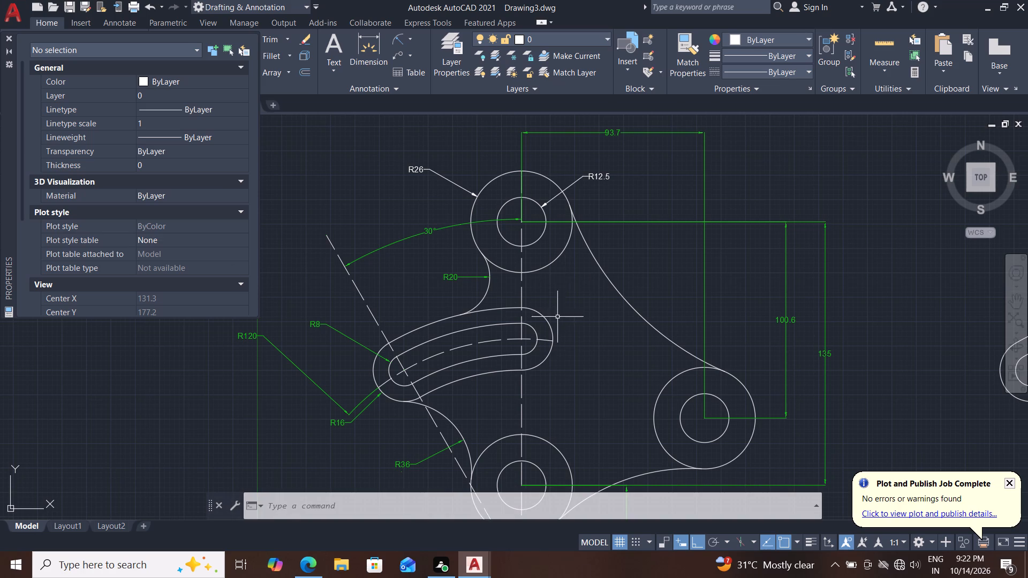
middle_drag(558, 357, 563, 302)
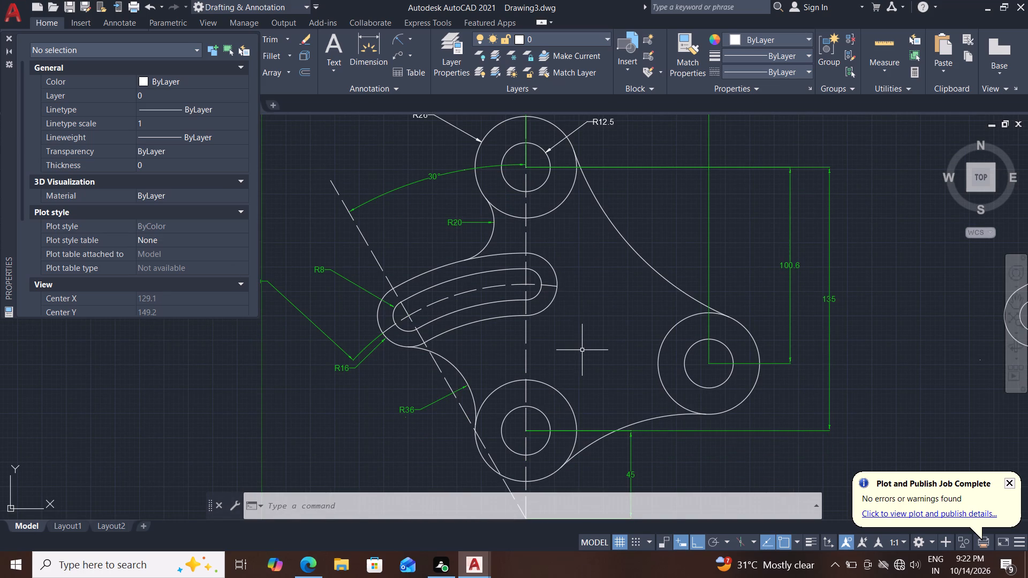
middle_drag(415, 157, 397, 227)
click(427, 164)
click(406, 197)
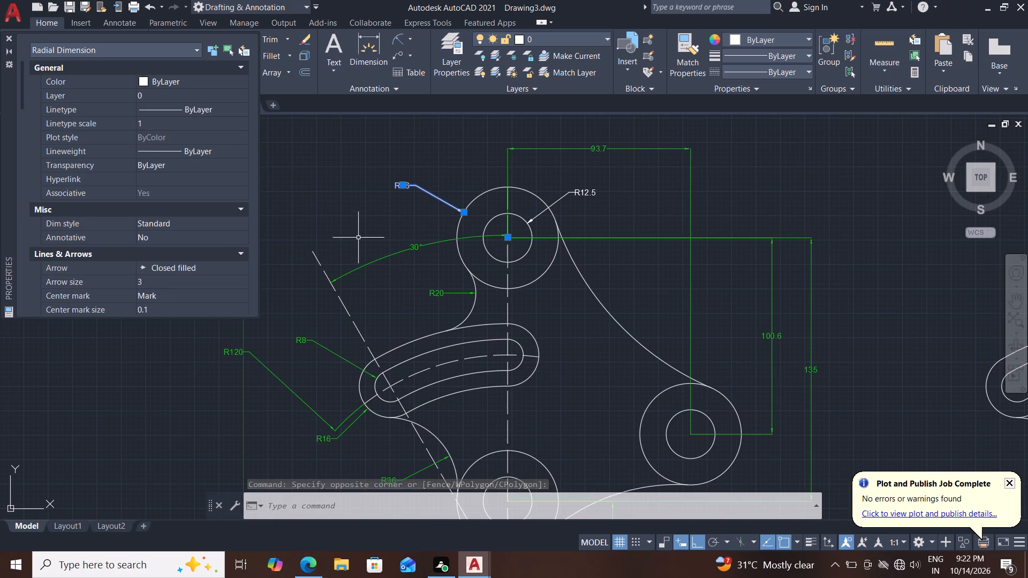
double_click(175, 84)
click(166, 139)
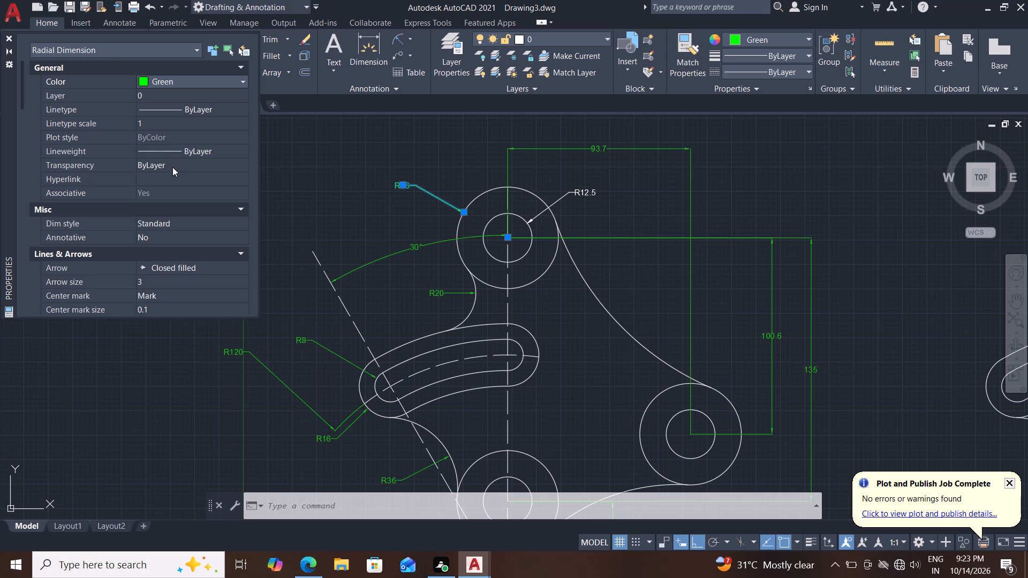
drag(185, 163, 87, 160)
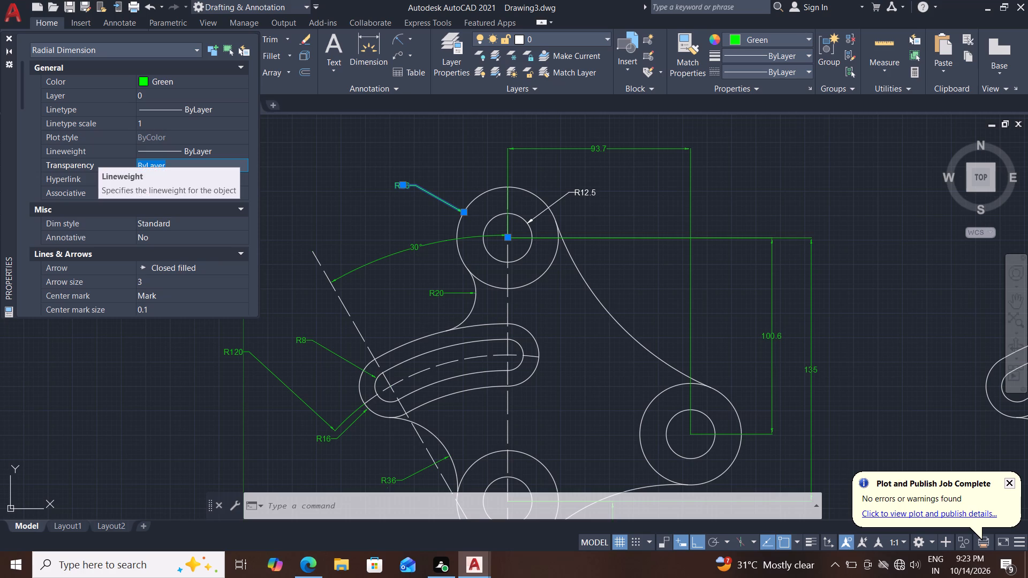
text(30)
key(Return)
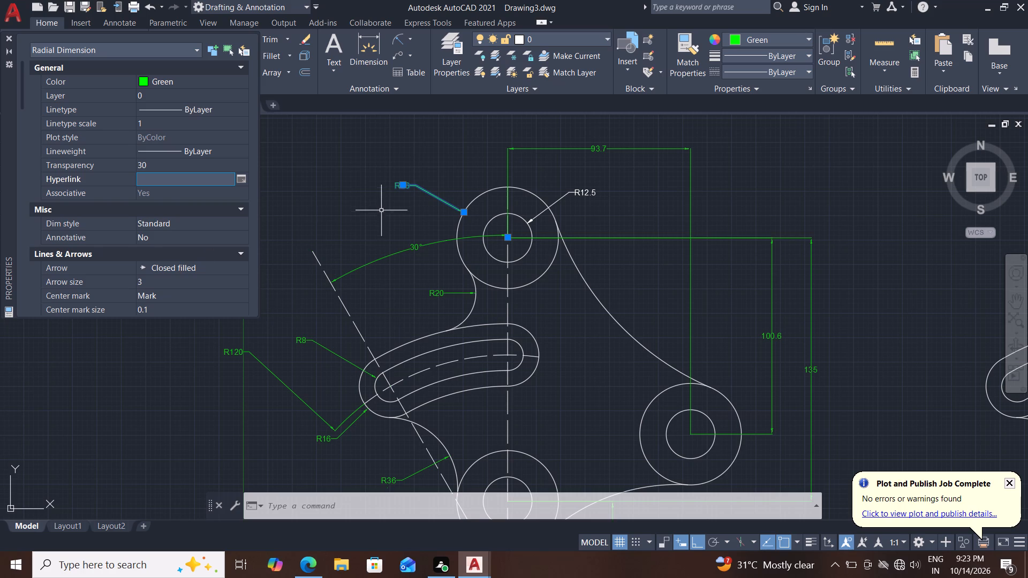
middle_drag(381, 207, 383, 198)
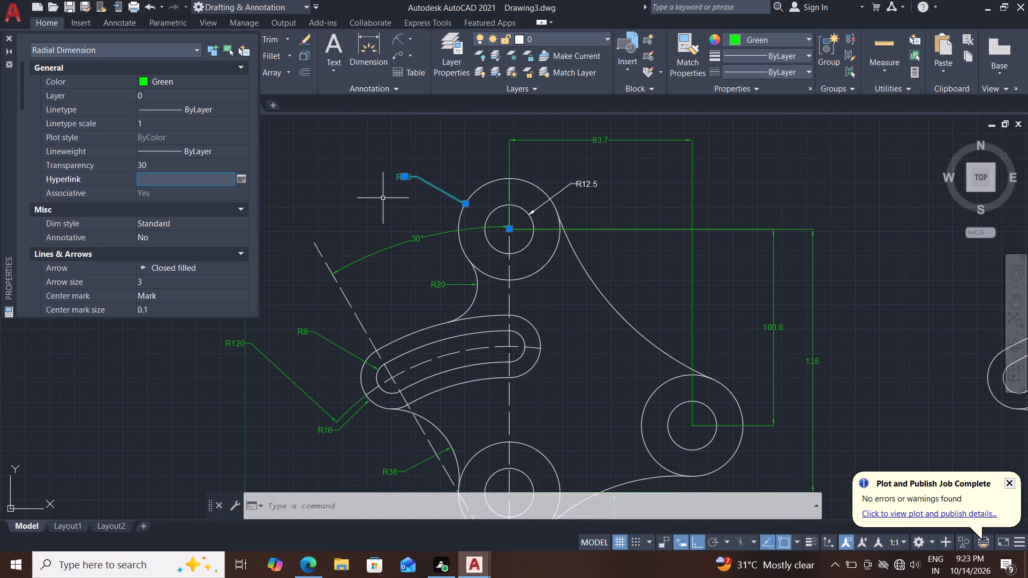
key(Escape)
key(Escape)
key(Escape)
key(Escape)
key(Escape)
key(Escape)
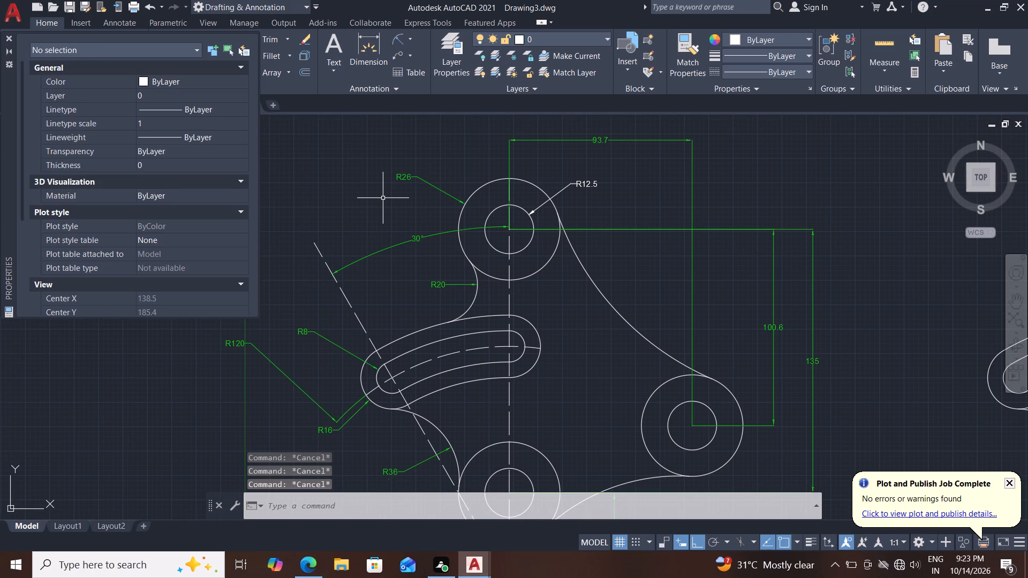
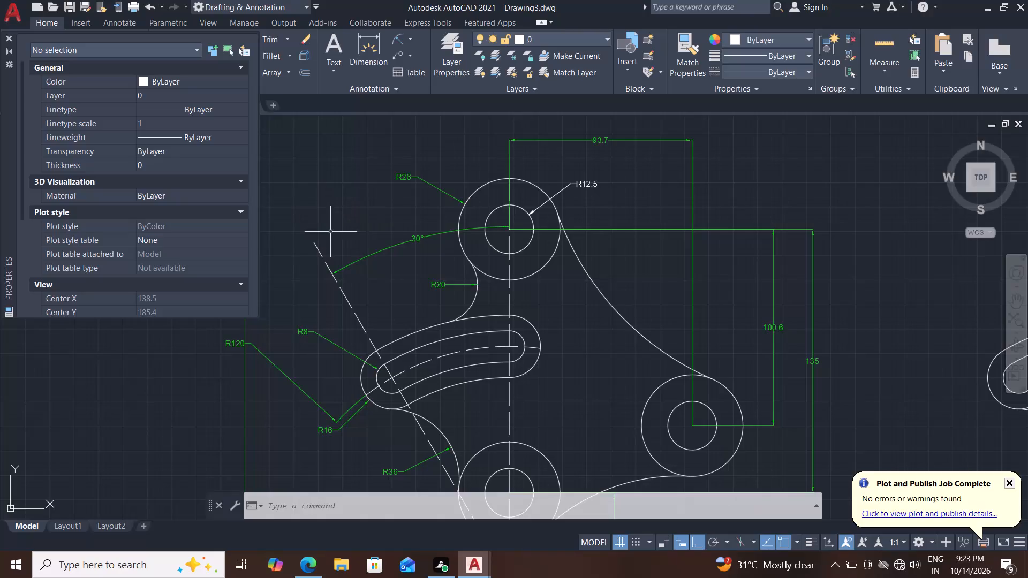
Set the R12.5 radius dimension on the top inner circle to green with a transparency of 30.
middle_drag(335, 251, 309, 229)
scroll(366, 288, down, 1)
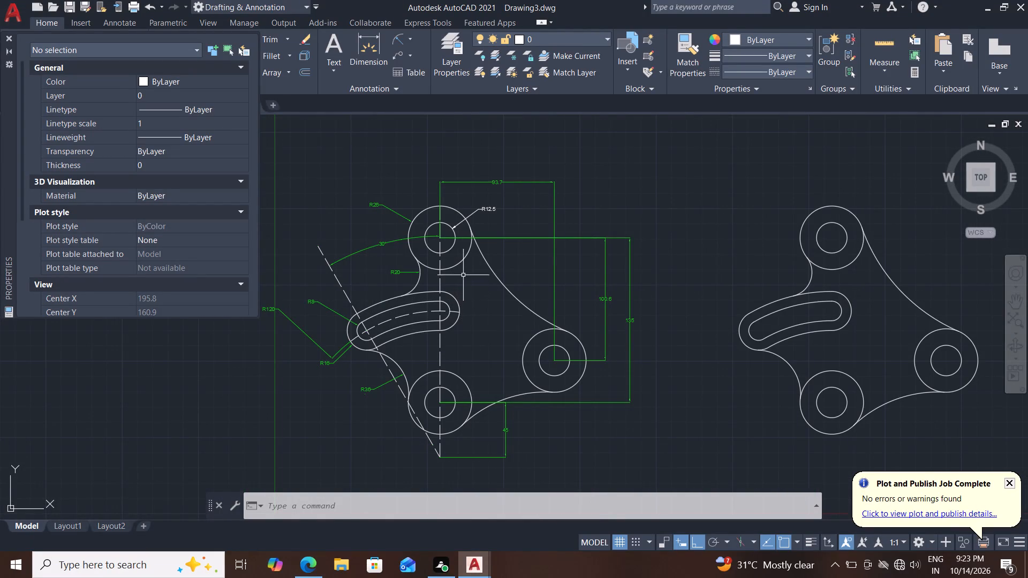
scroll(473, 207, up, 1)
click(498, 200)
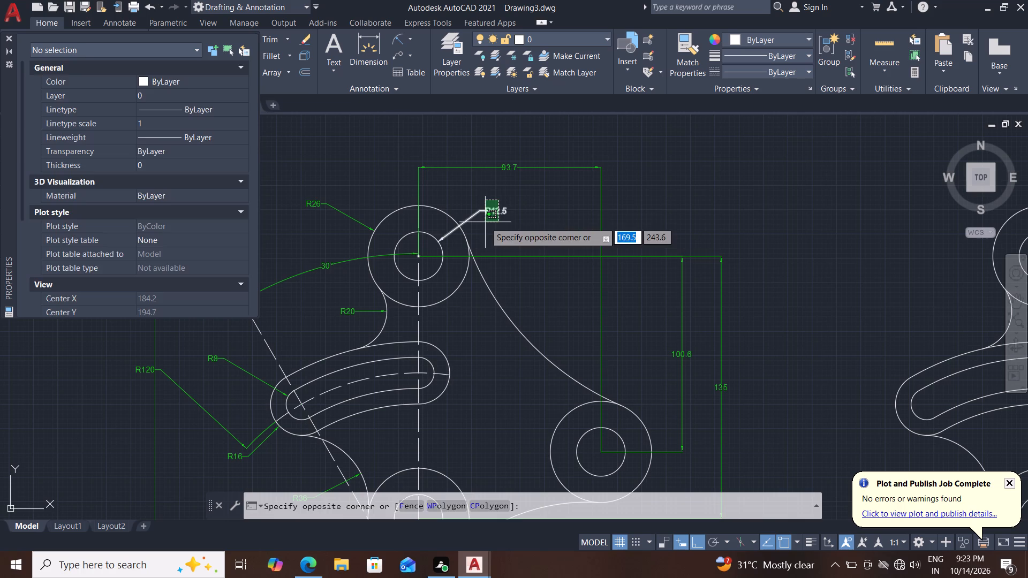
click(485, 222)
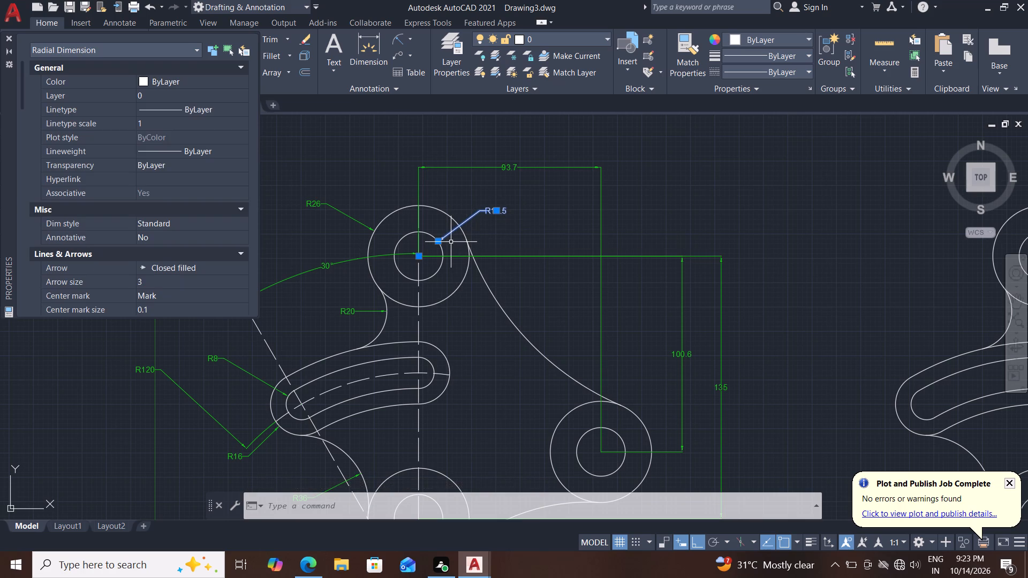
double_click(176, 83)
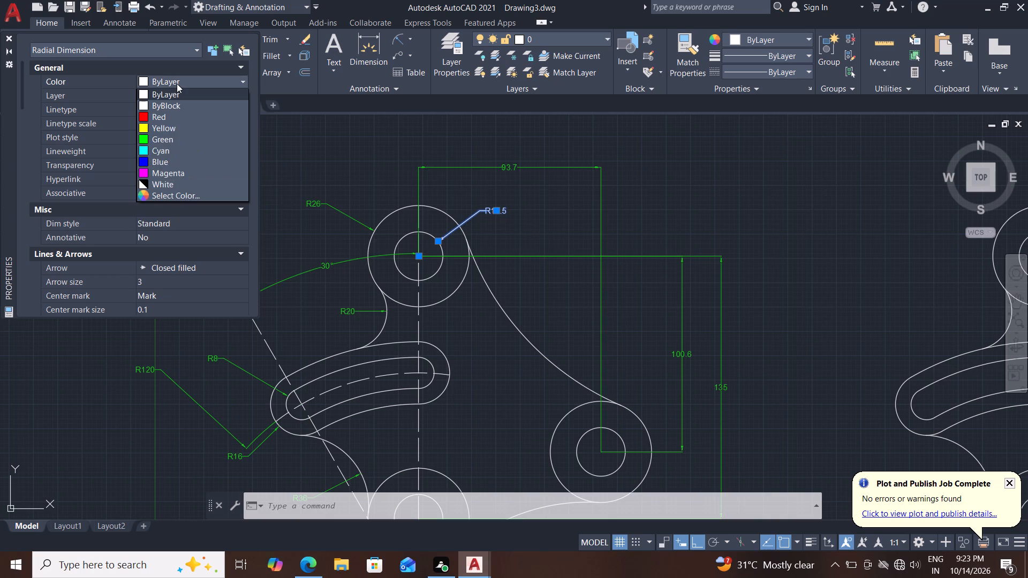
click(160, 141)
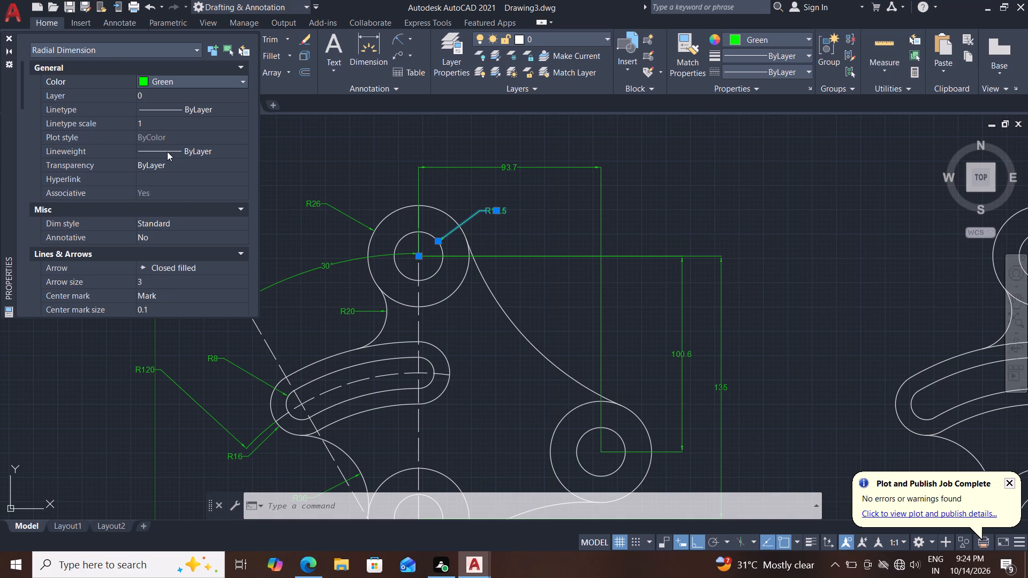
drag(170, 168, 108, 168)
text(30)
key(Return)
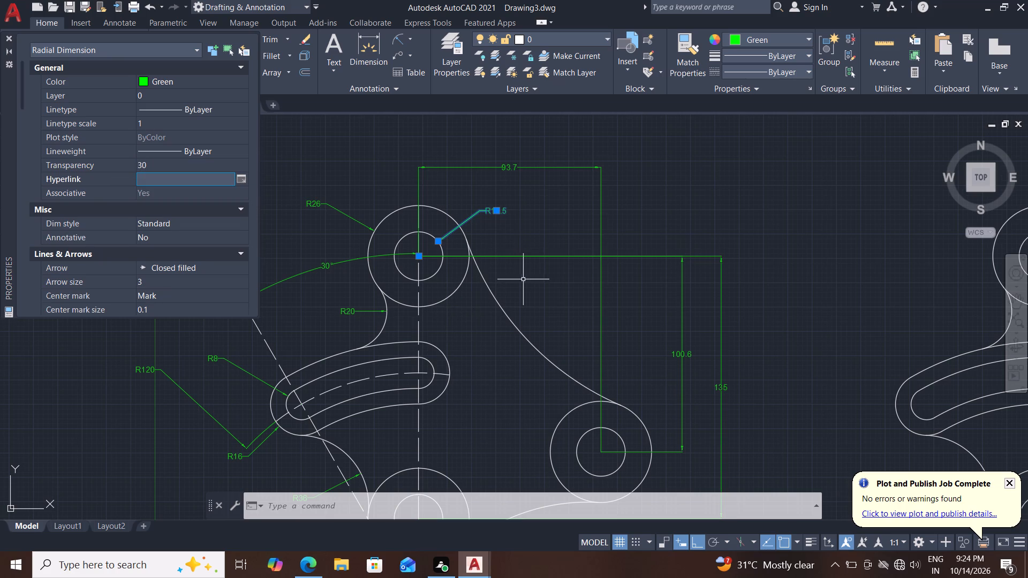
middle_drag(530, 270, 552, 248)
key(Escape)
key(Escape)
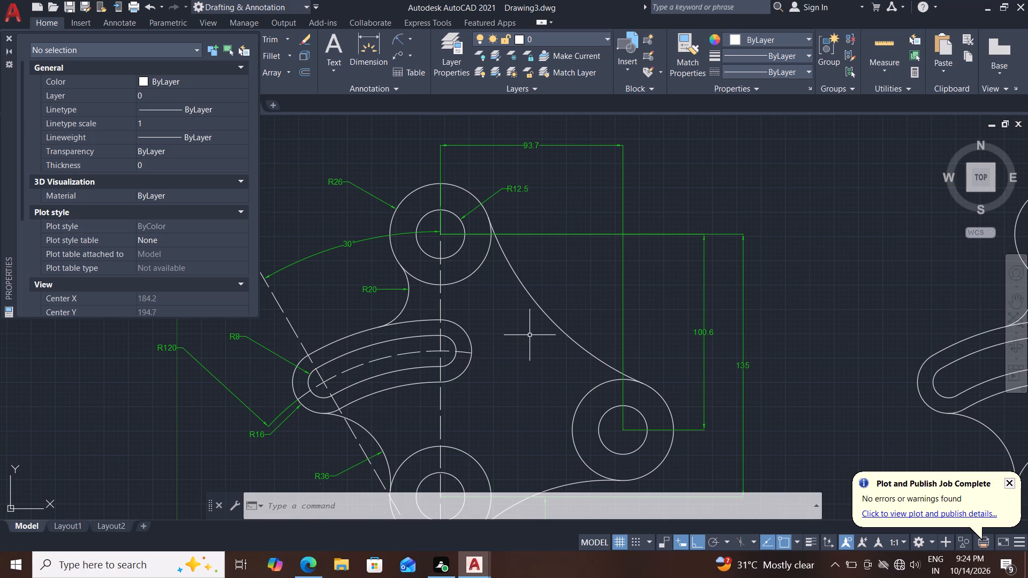
Close the Properties palette now that the dimension restyling is complete.
middle_drag(512, 348, 521, 308)
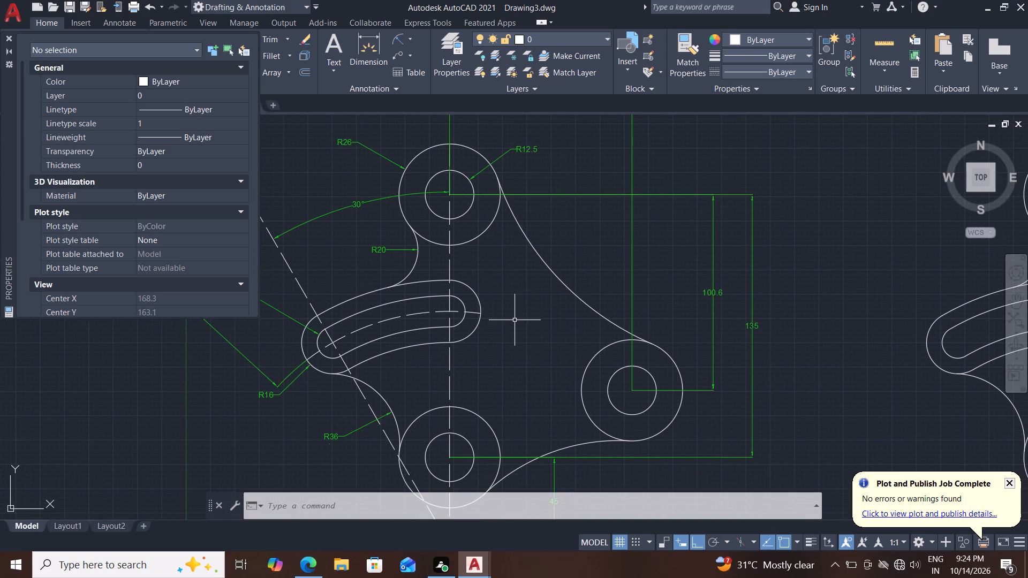
scroll(519, 344, down, 1)
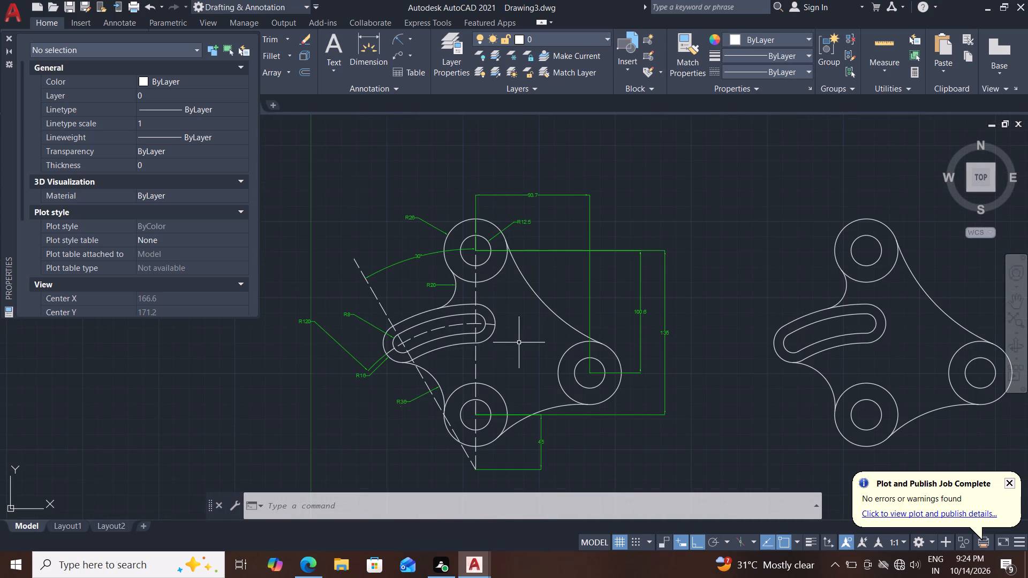
middle_drag(519, 330, 521, 324)
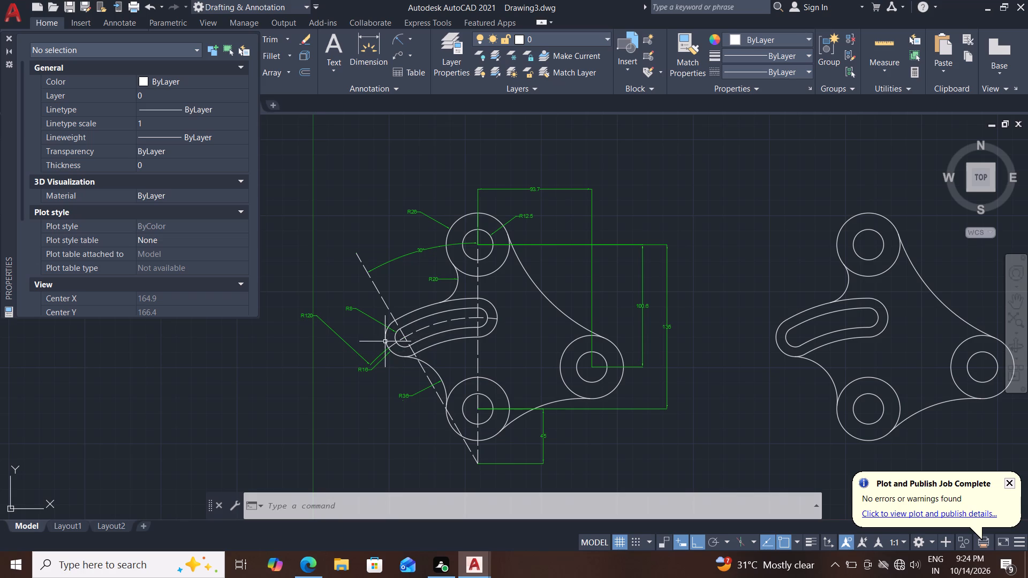
middle_drag(495, 329, 516, 316)
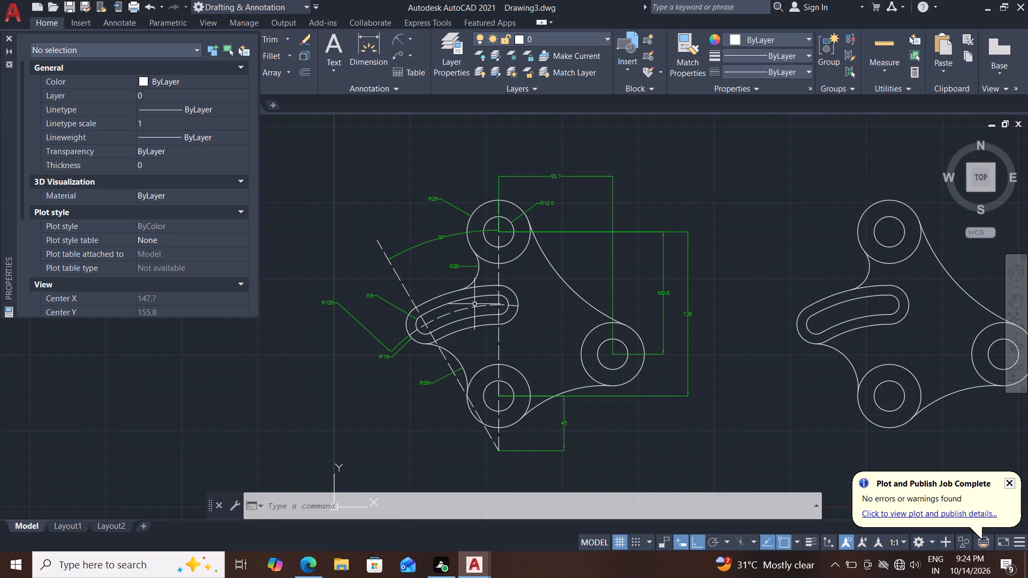
click(5, 35)
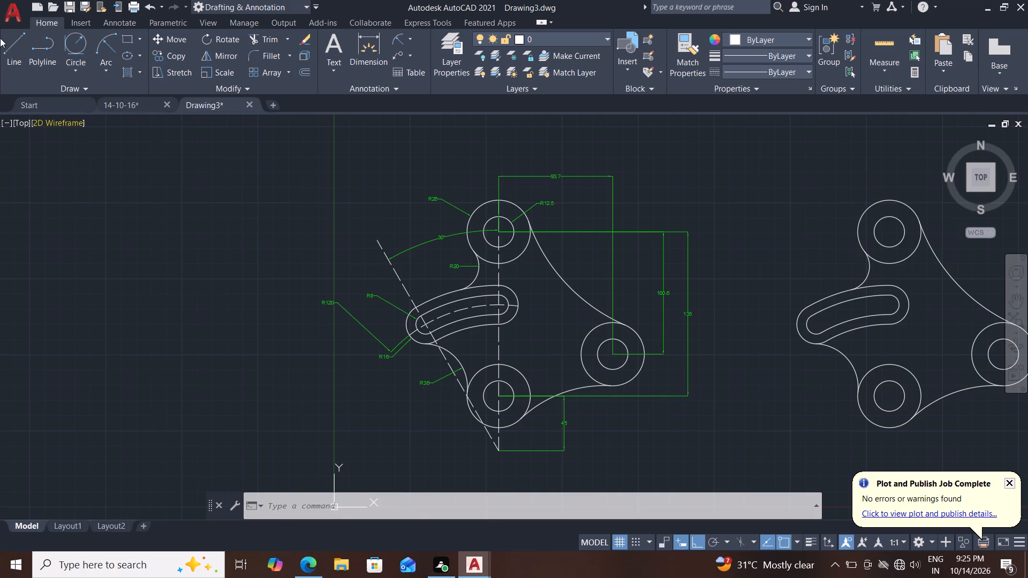
Save the drawing under the name 14-10-17 in the Documents folder as an AutoCAD 2018 drawing.
click(2, 5)
click(39, 169)
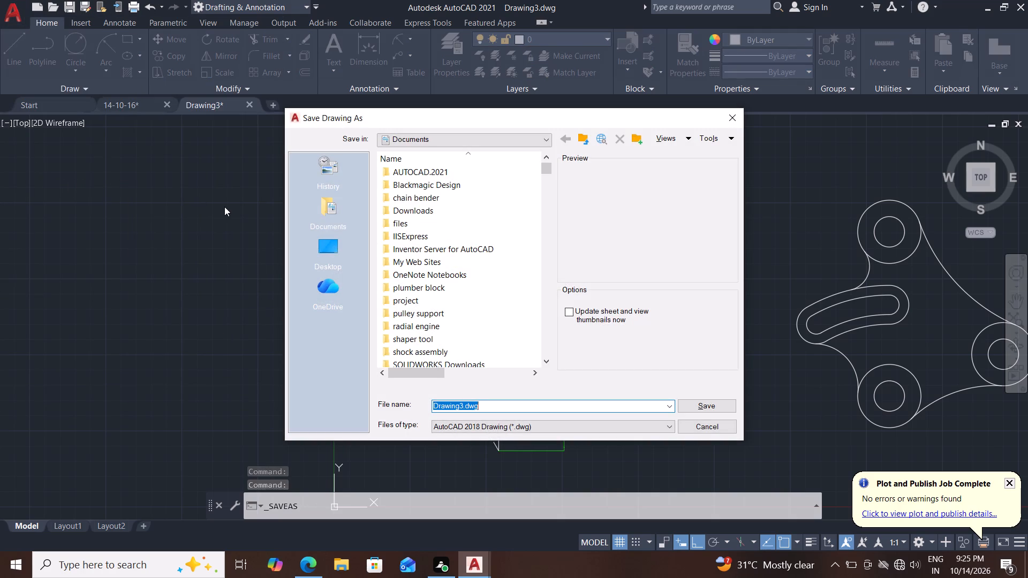
text(14)
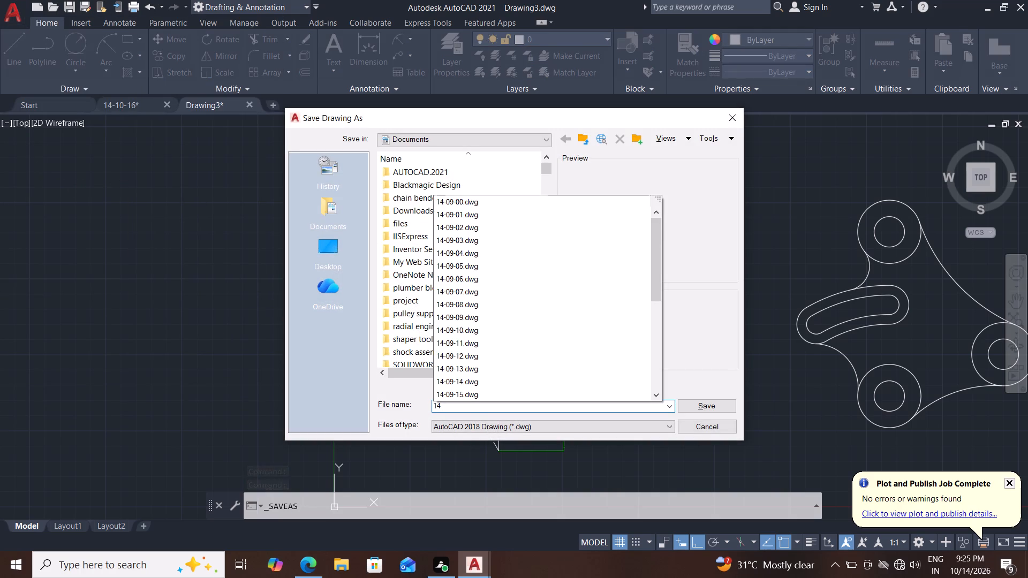
key(minus)
text(10)
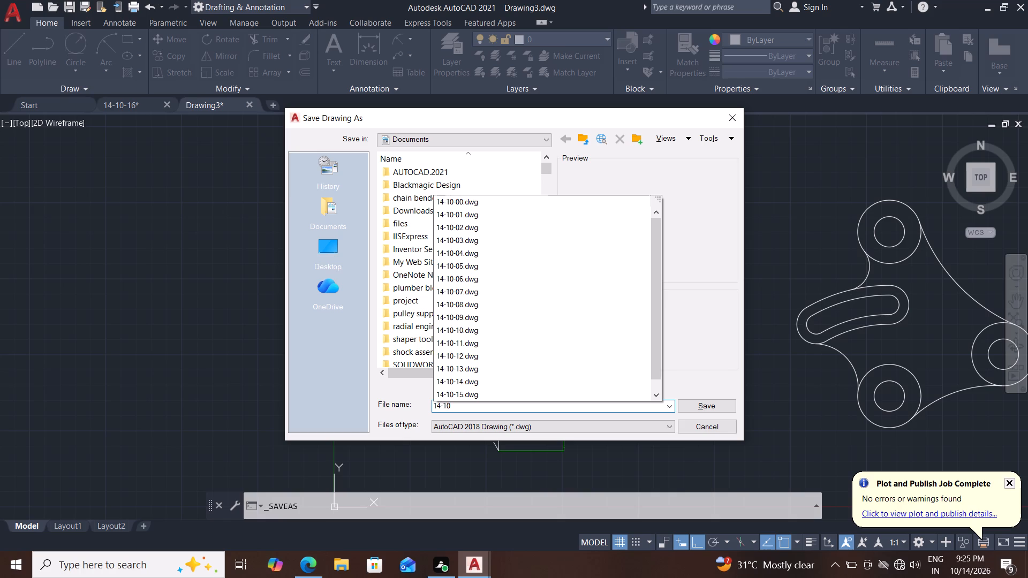
text(-1)
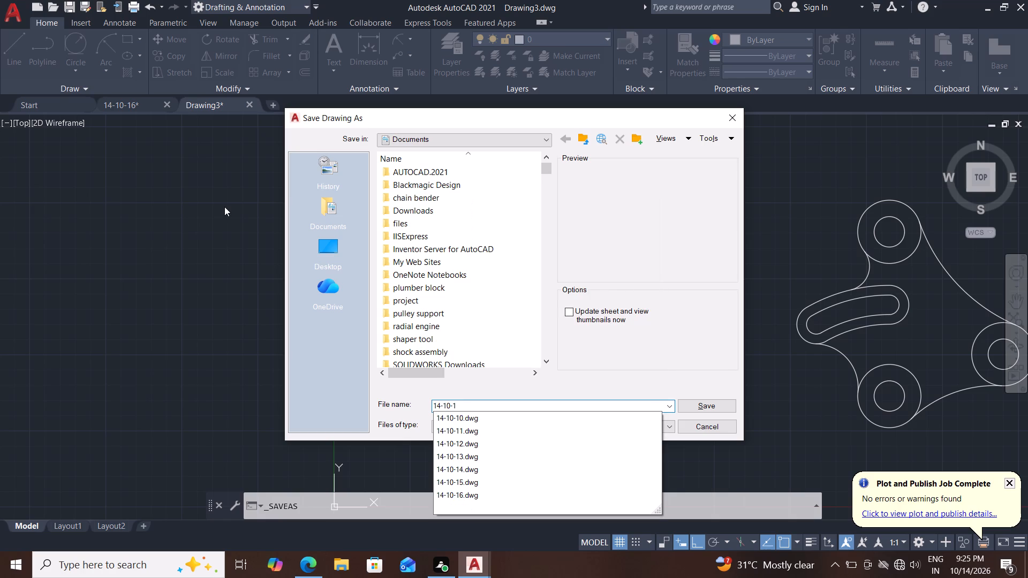
key(7)
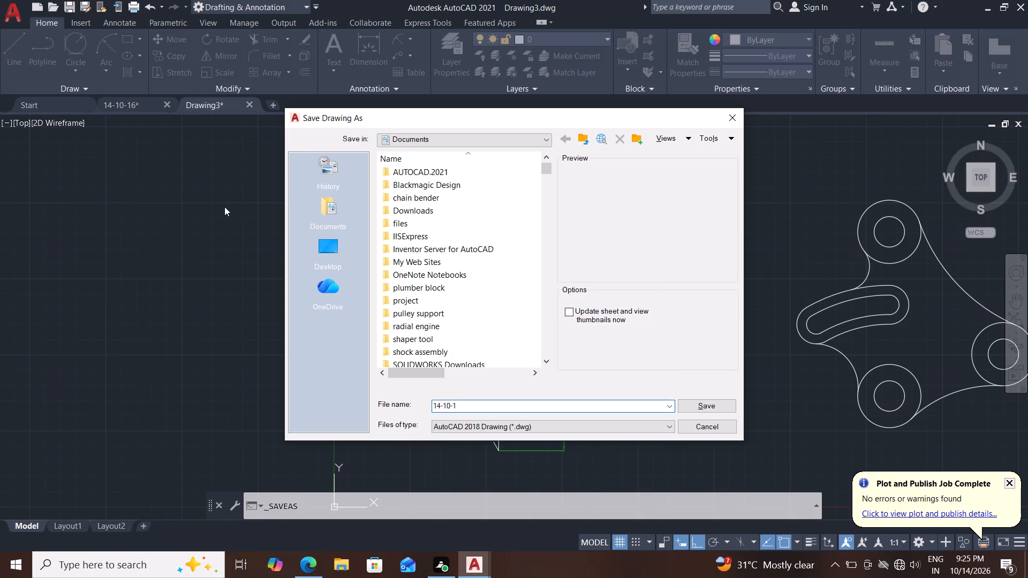
click(707, 404)
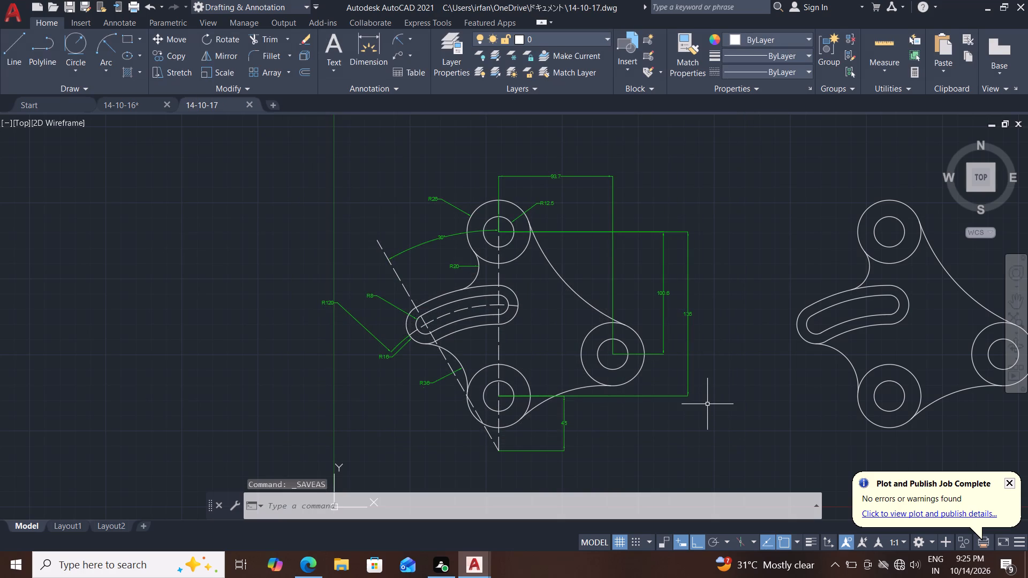
Export the drawing as the PDF file 14-10-17.pdf in the Documents folder.
click(2, 14)
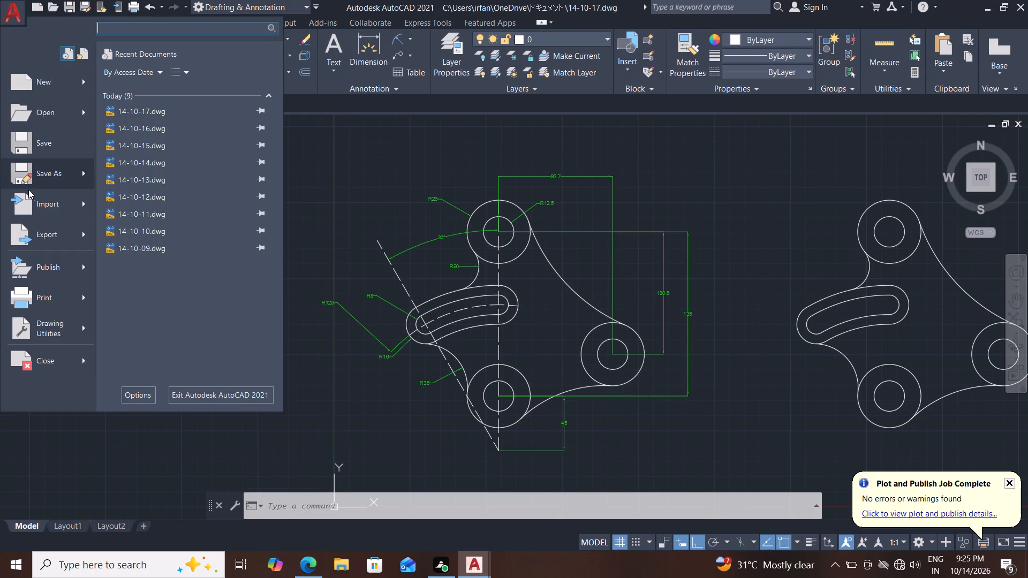
click(42, 239)
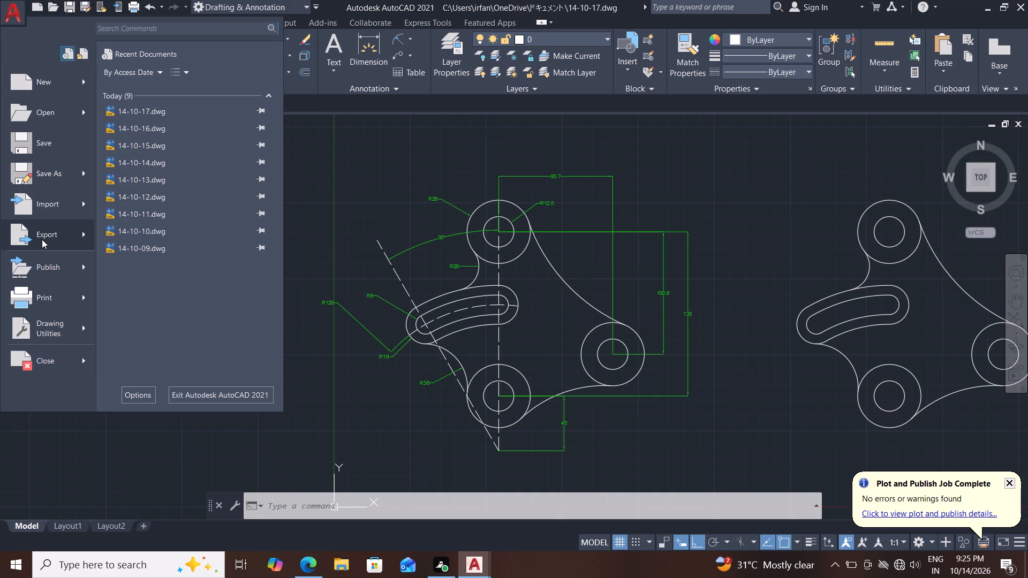
click(169, 242)
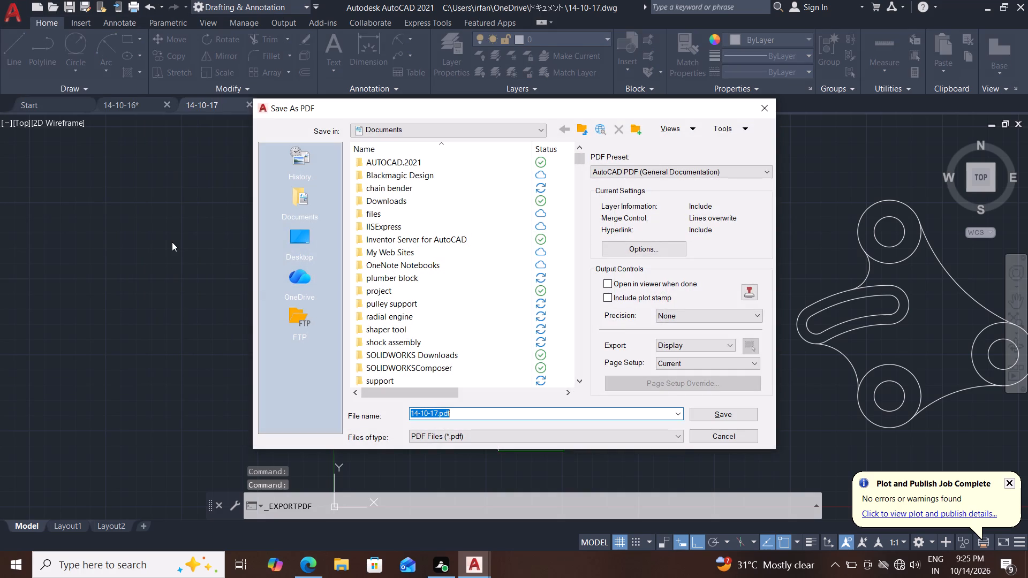
click(725, 420)
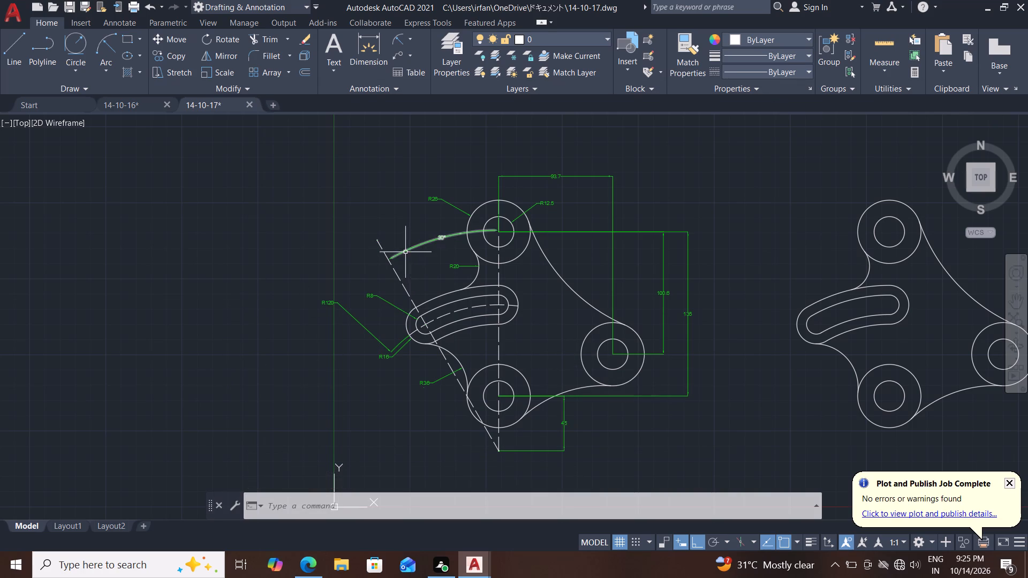
Close the other open drawing, 14-10-16, and answer its closing dialog.
scroll(300, 315, down, 2)
scroll(326, 330, up, 1)
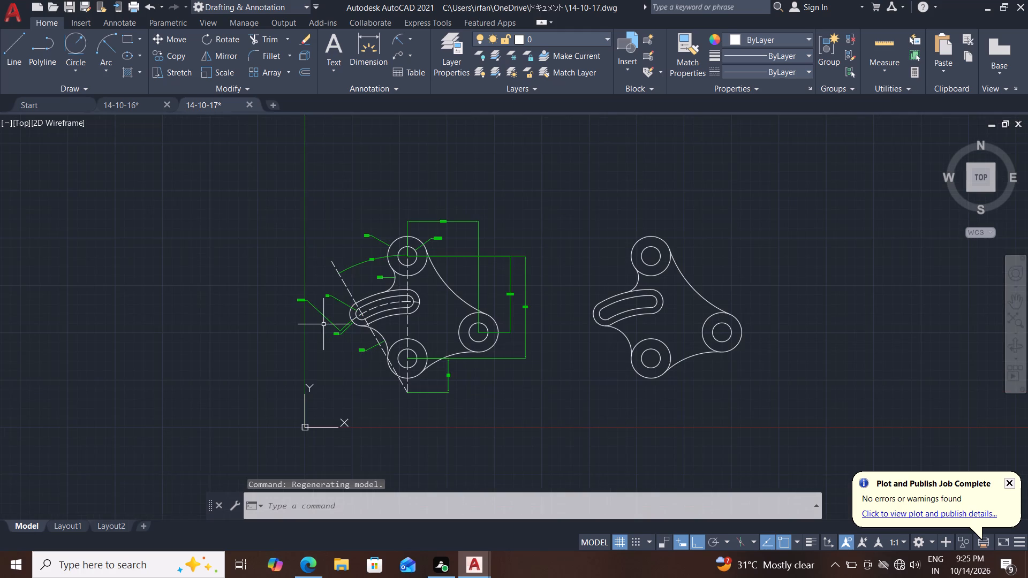
middle_drag(320, 318, 307, 306)
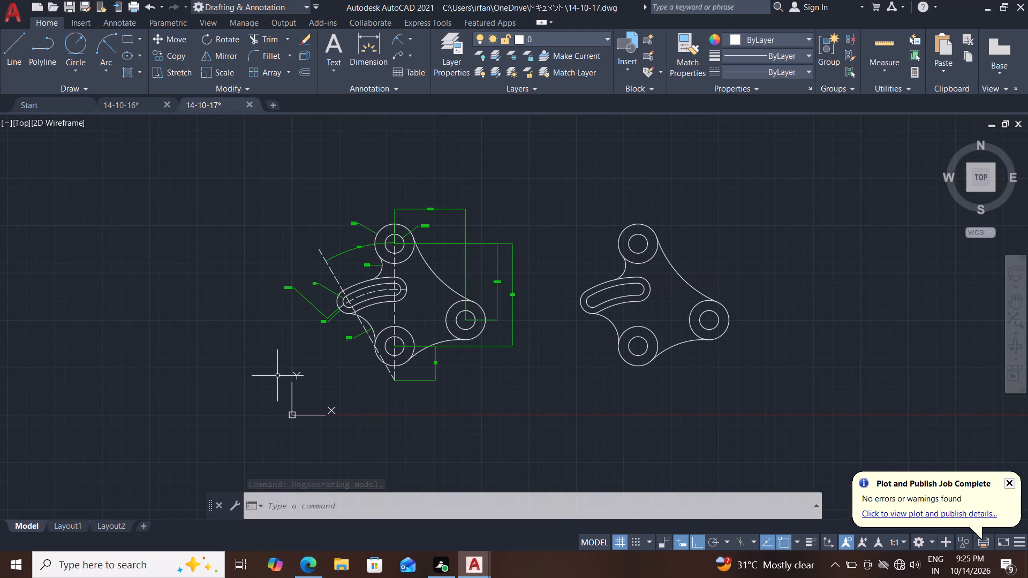
click(164, 102)
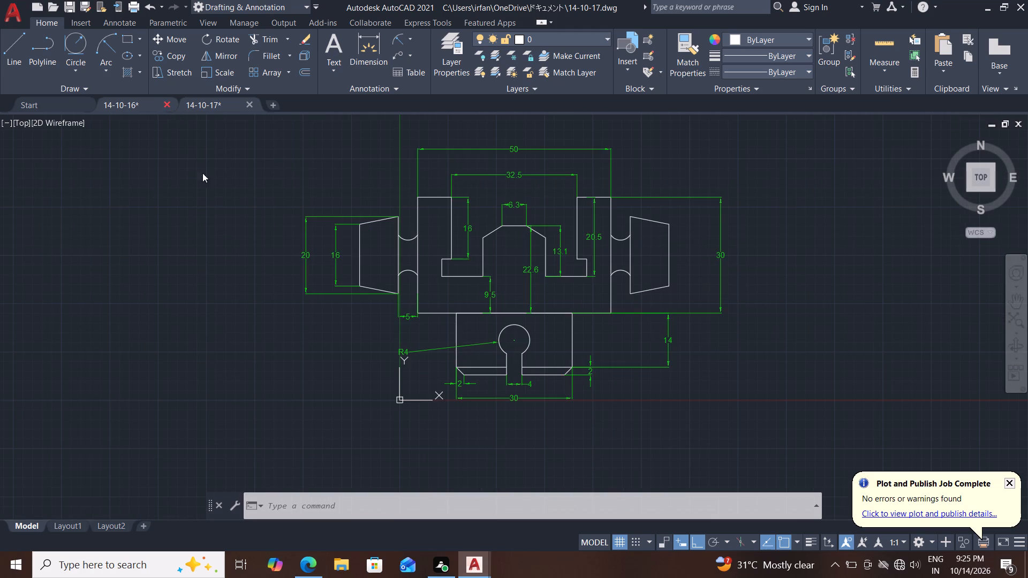
click(577, 306)
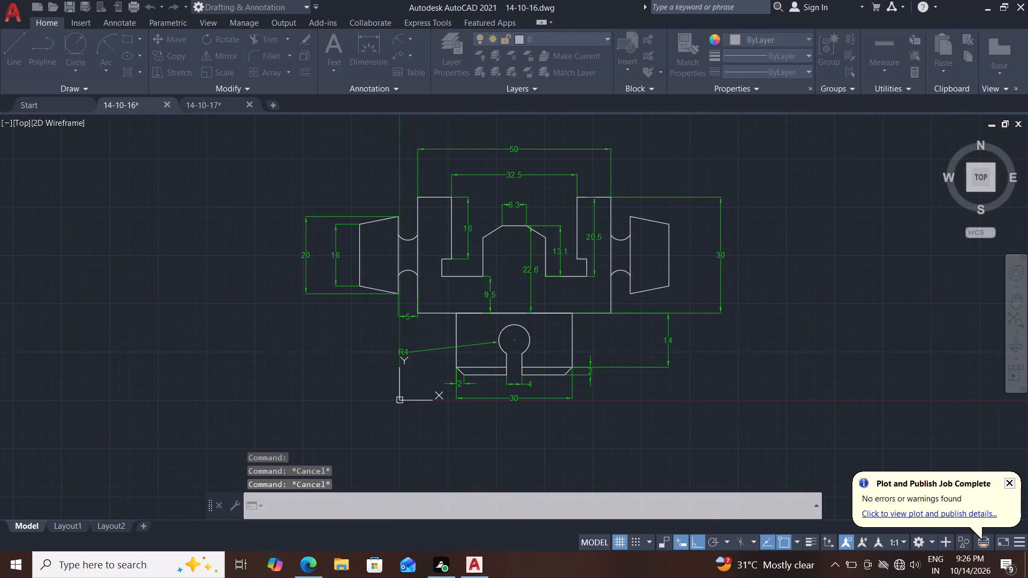